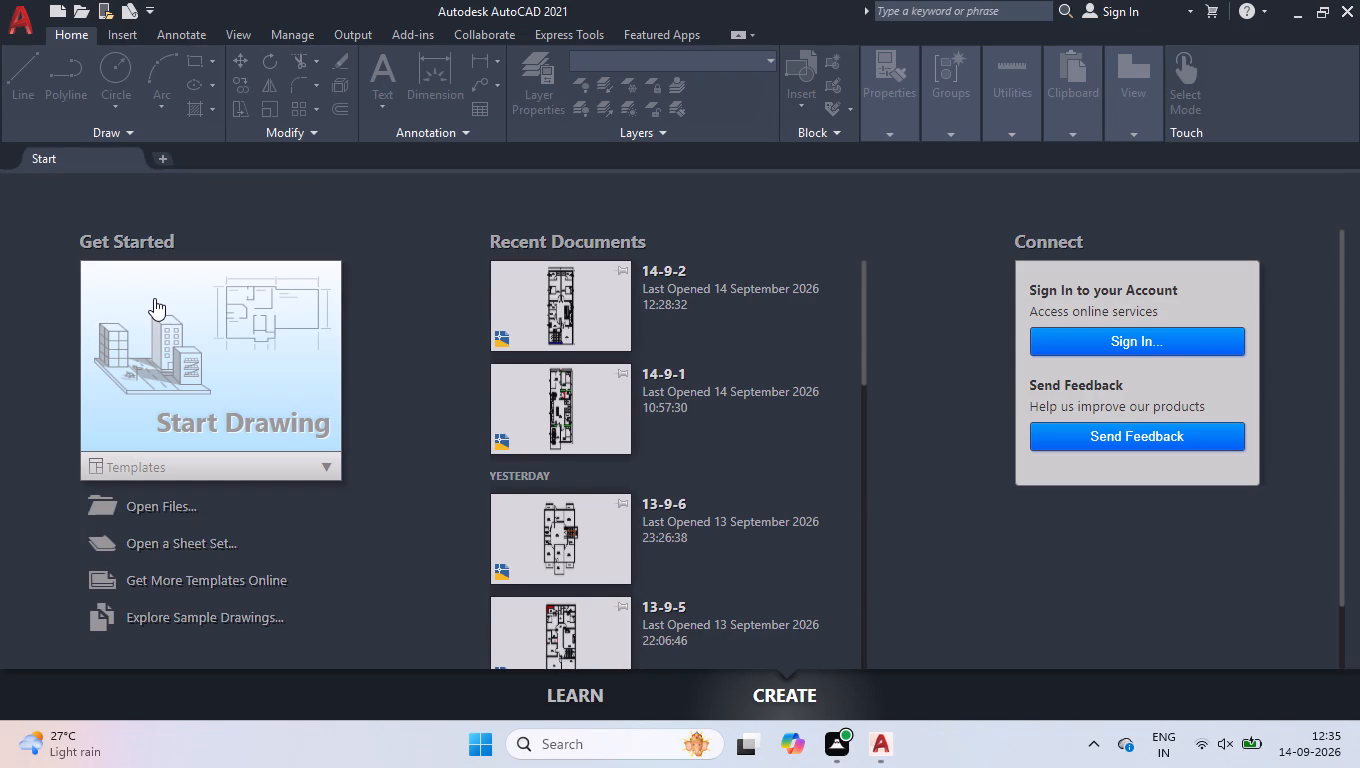
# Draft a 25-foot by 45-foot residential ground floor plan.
# Start a new blank drawing and set its drafting aids: grid display off and Ortho mode on.
pyautogui.click(301, 331)
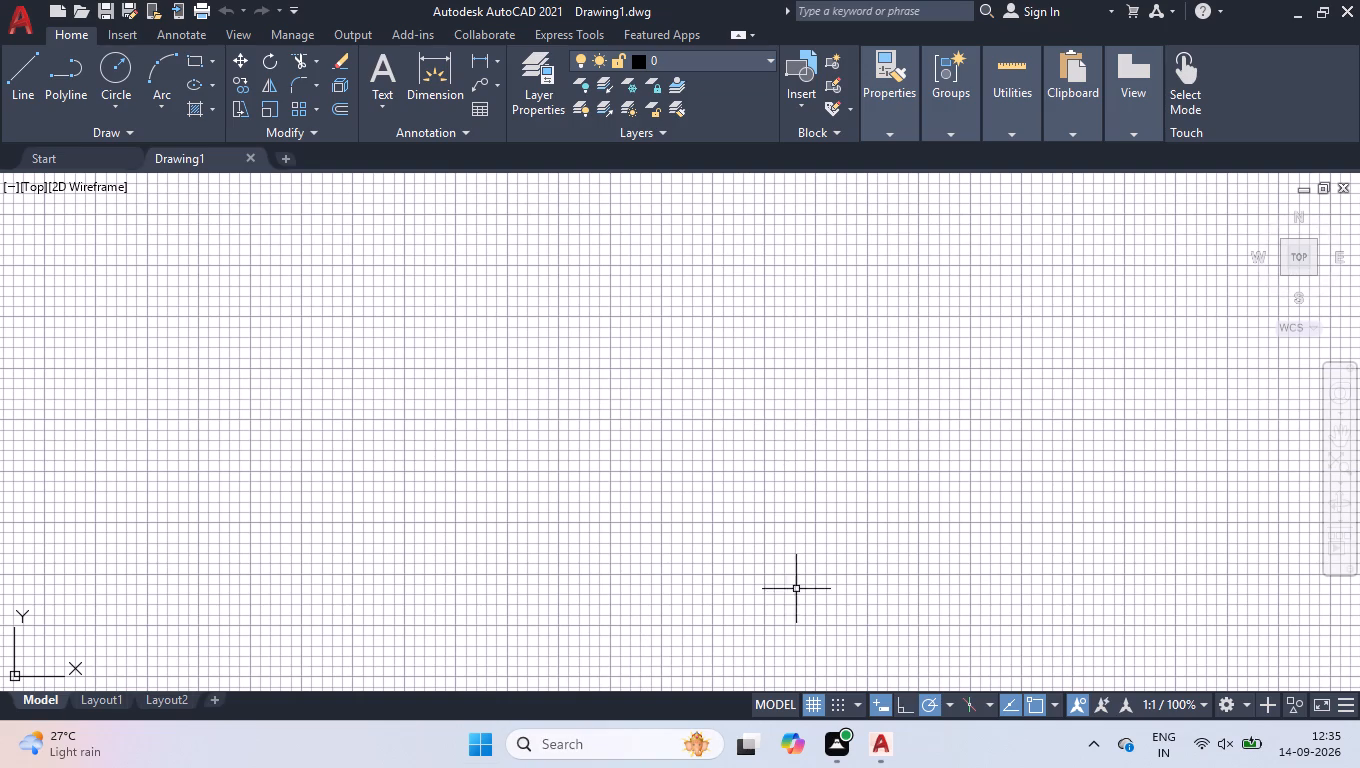
pyautogui.click(811, 703)
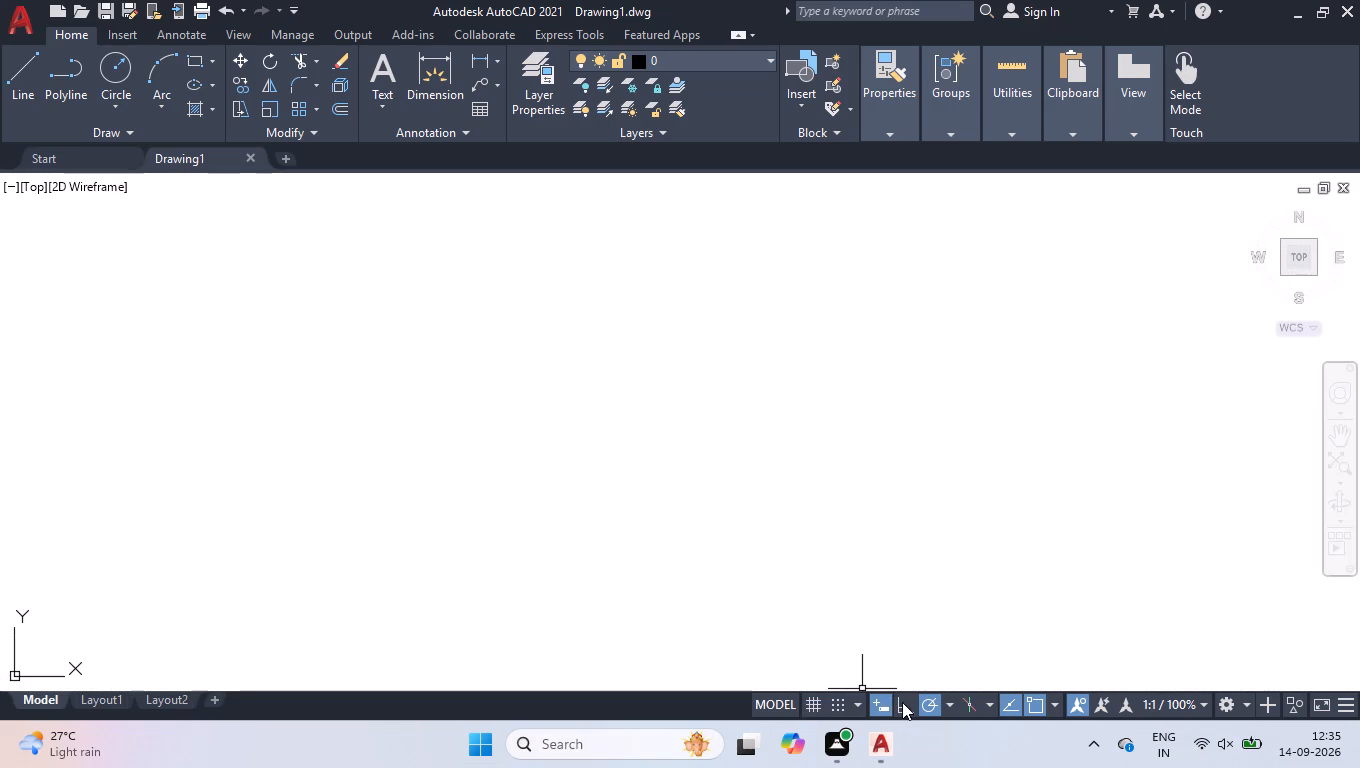
pyautogui.click(902, 702)
# Configure the drawing units to Engineering length with 0'-0.00" precision and Millimeters as the insertion scale.
pyautogui.write('UN')
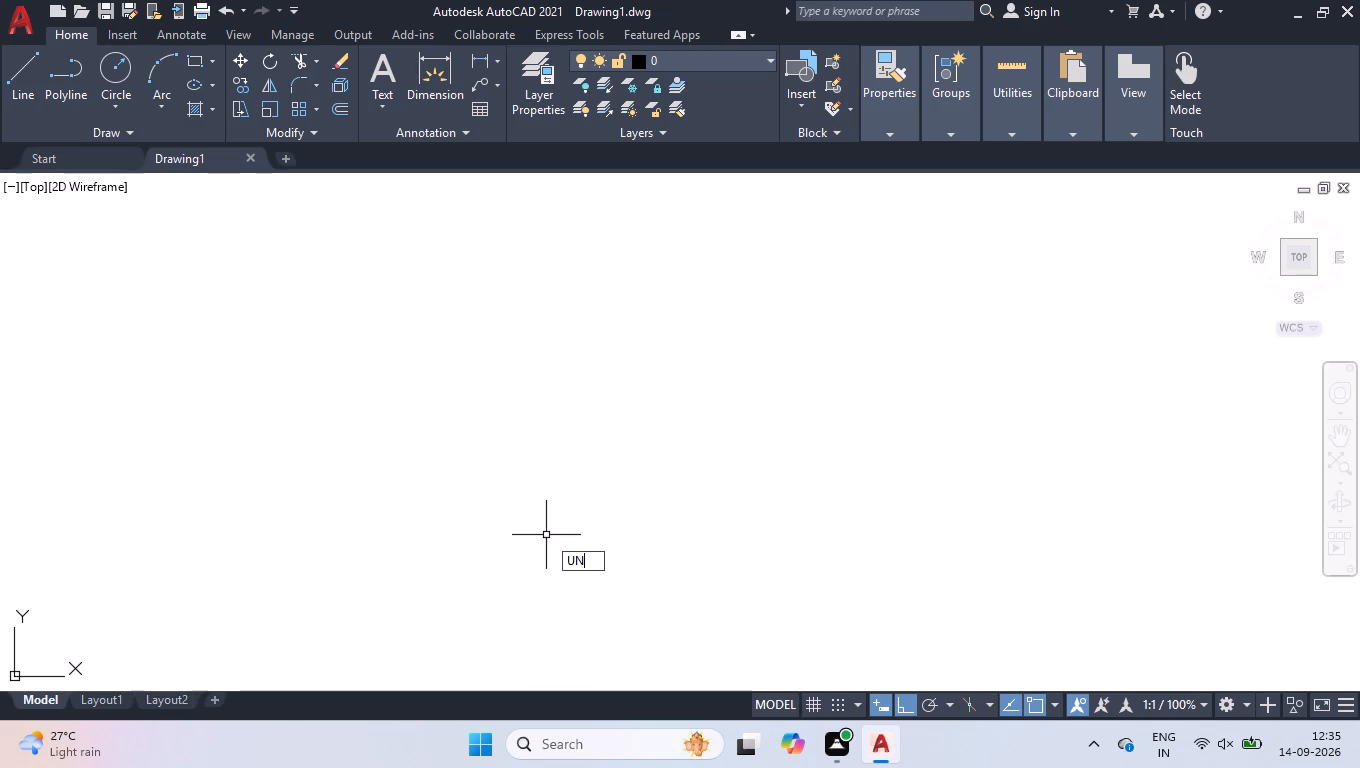
pyautogui.press('Return')
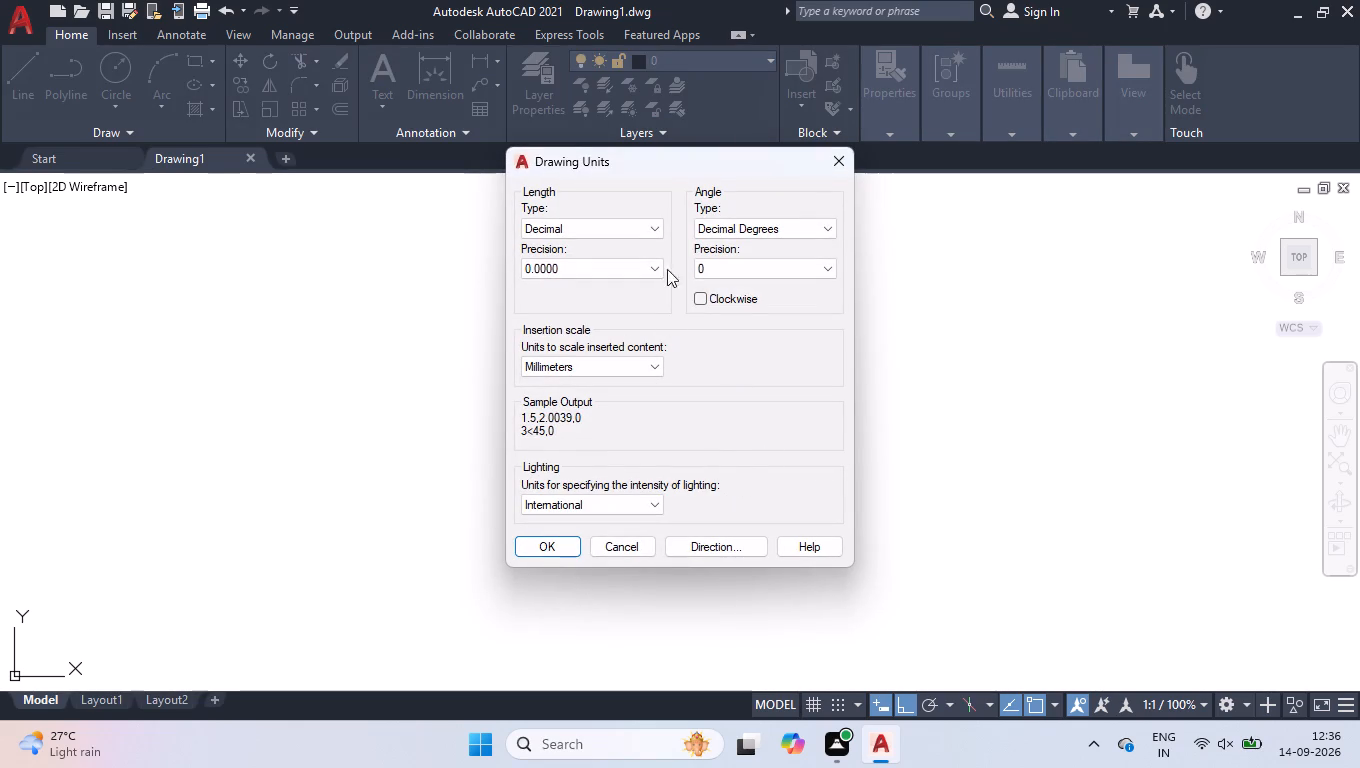
pyautogui.click(649, 230)
pyautogui.click(583, 275)
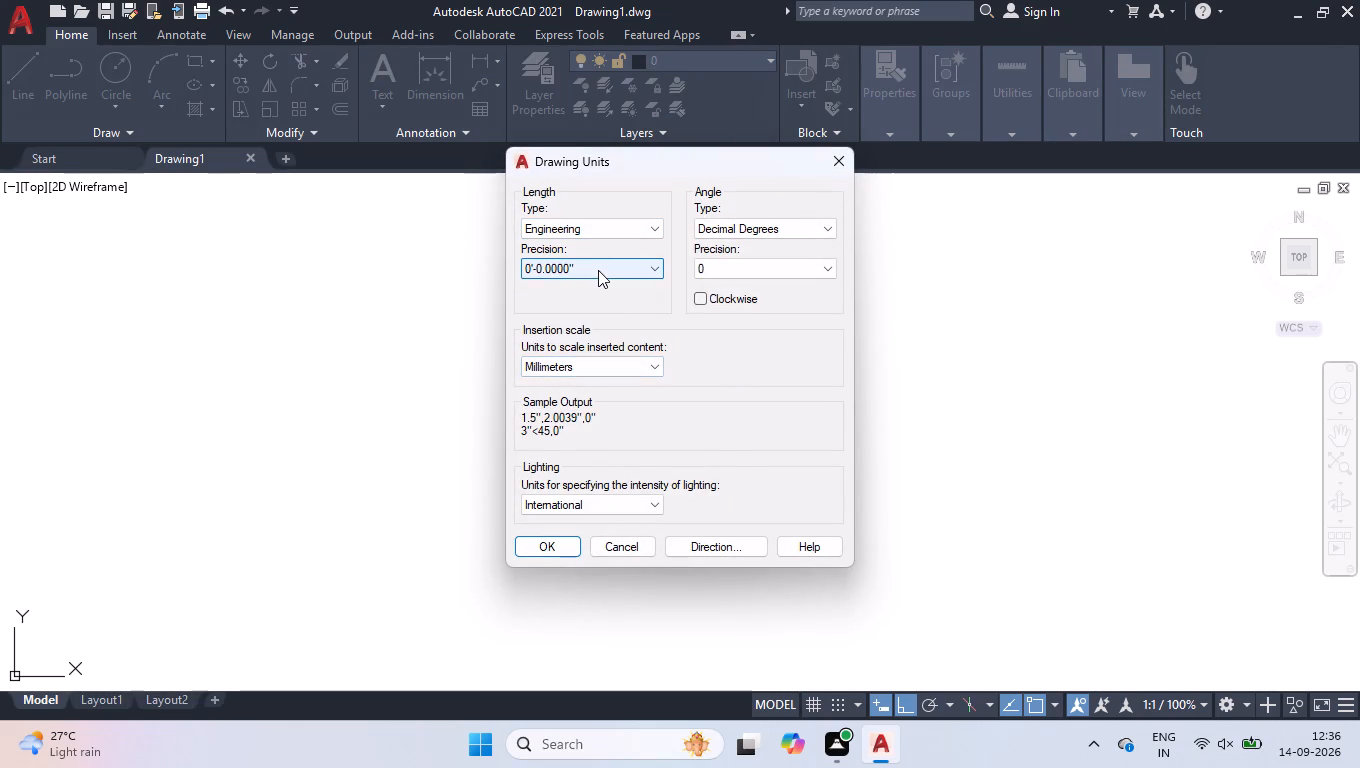
pyautogui.click(598, 270)
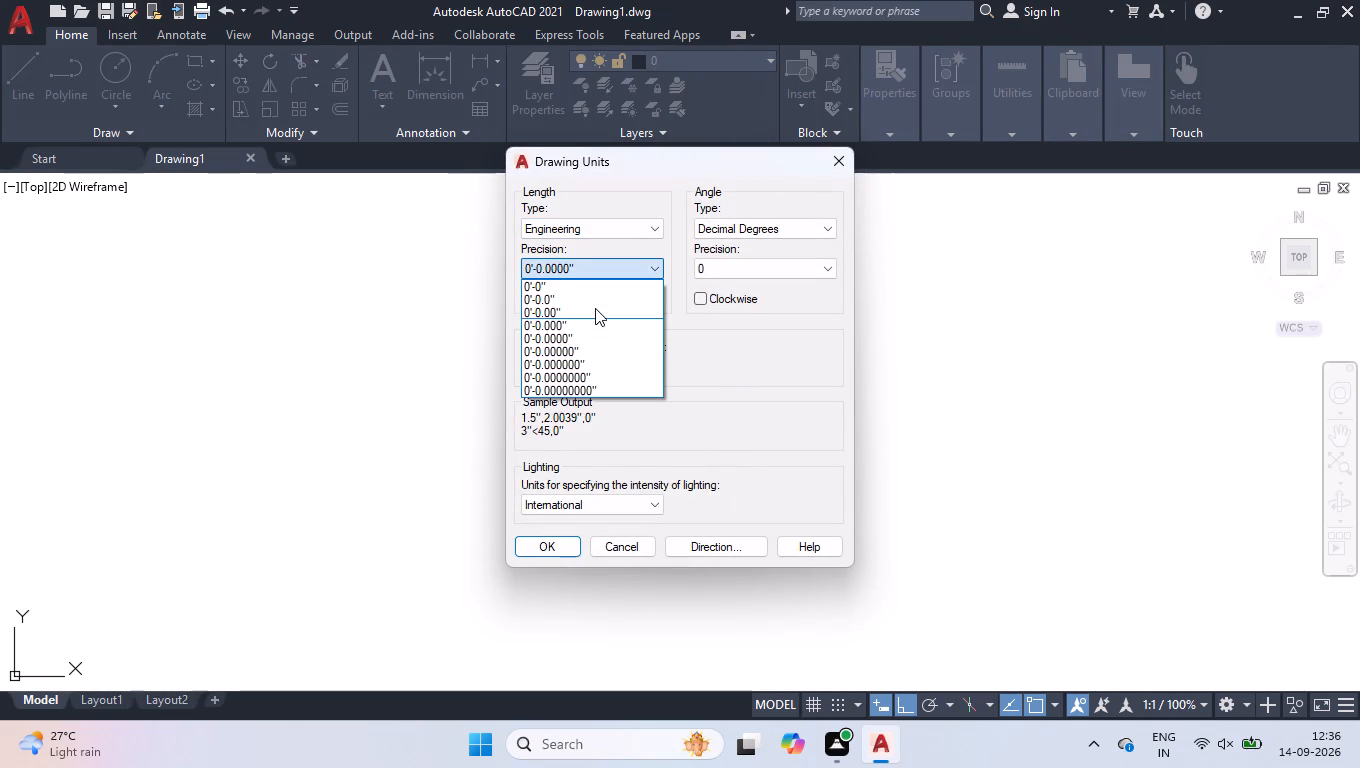
pyautogui.click(595, 308)
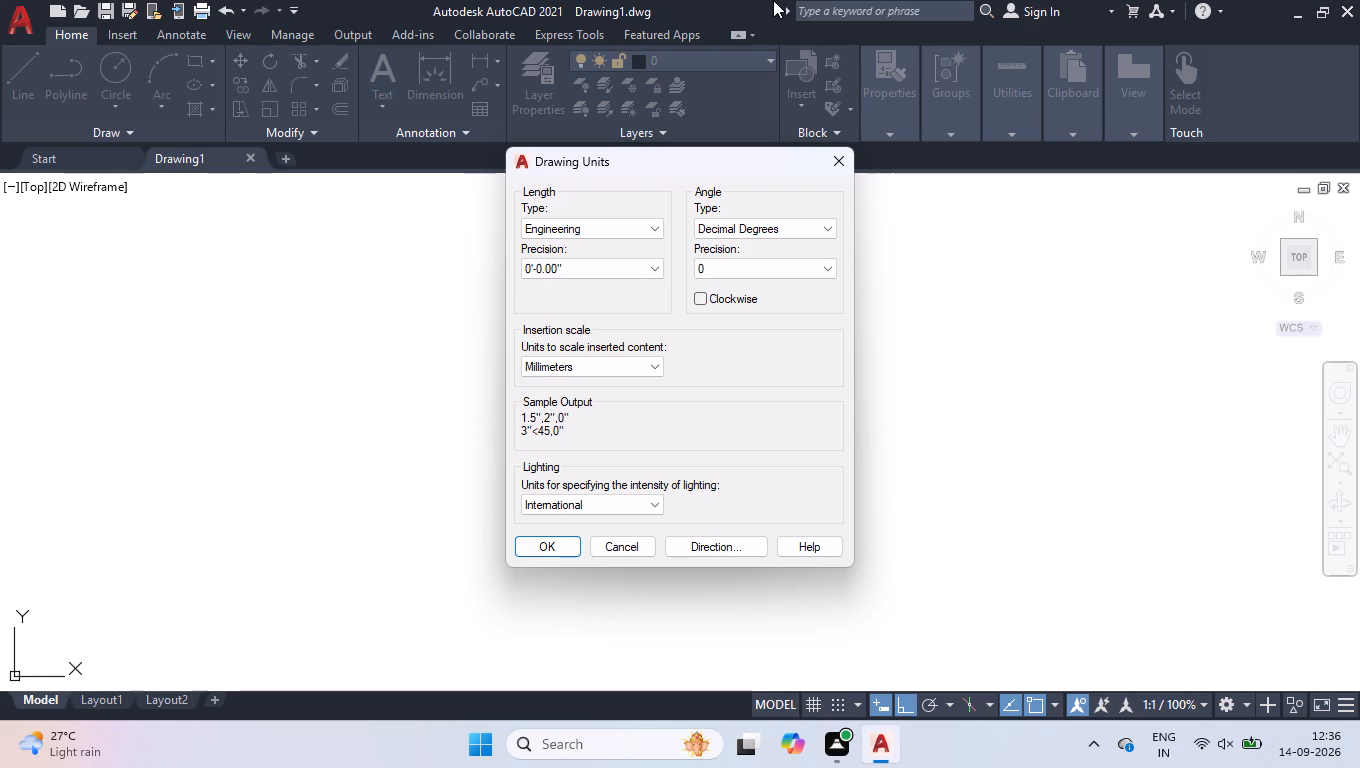
pyautogui.click(773, 0)
pyautogui.click(611, 372)
pyautogui.click(599, 401)
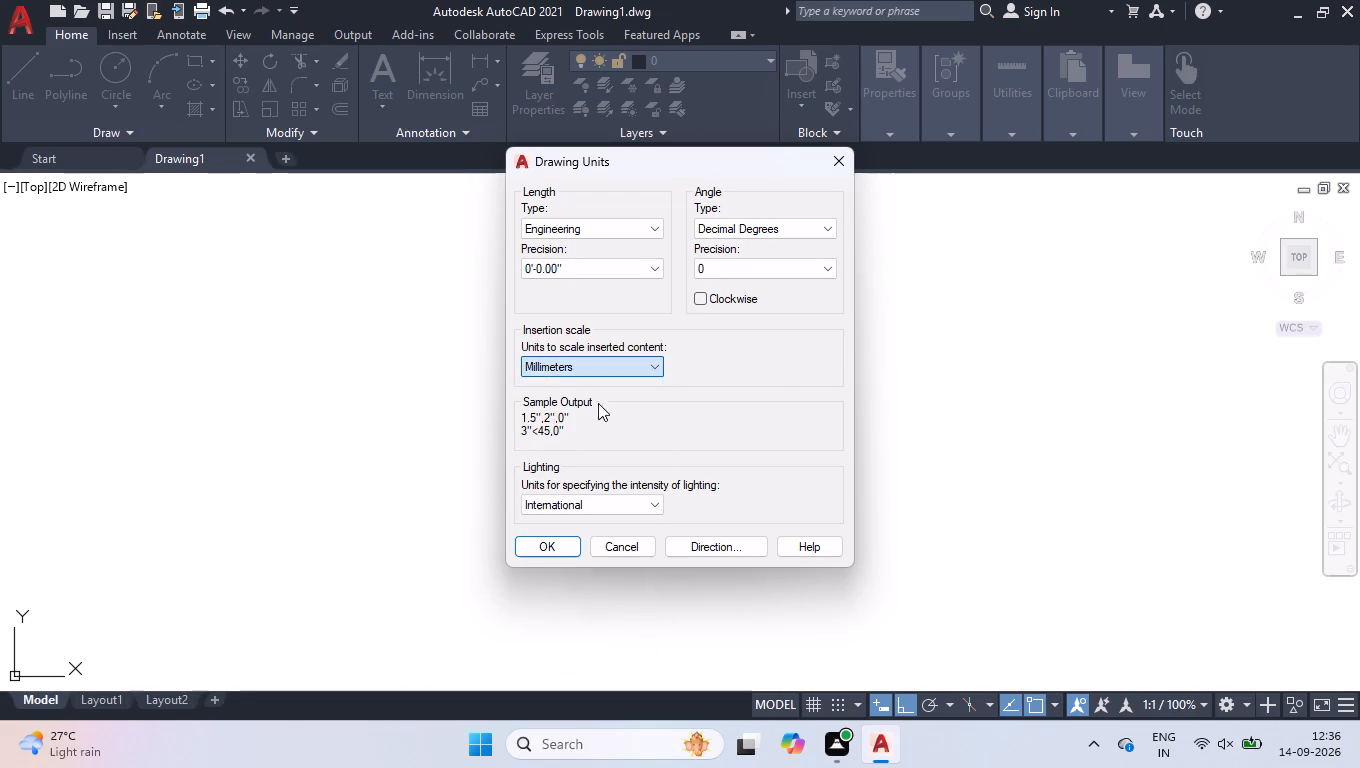
pyautogui.click(543, 547)
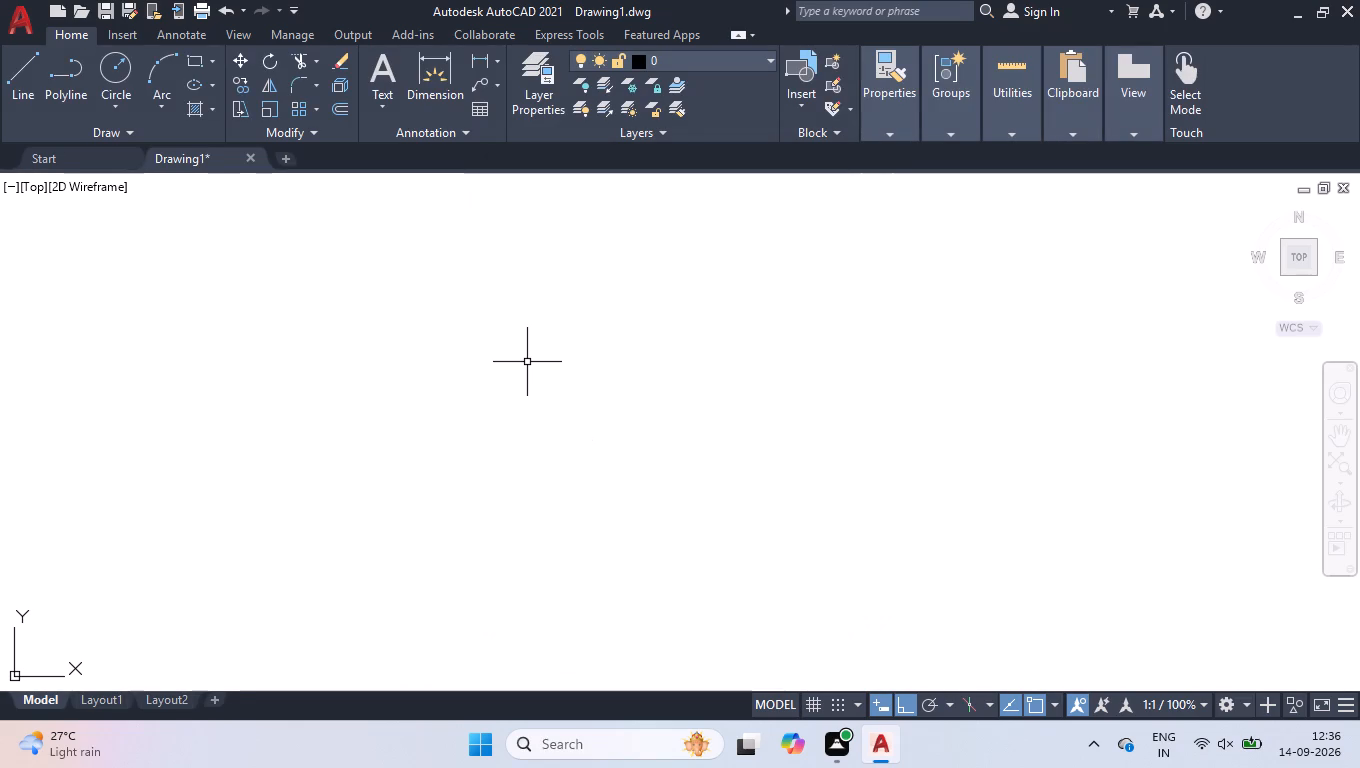
# Modify the ISO-25 dimension style's extension lines: extend 1" beyond dimension lines, offset 1" from origin, and enable fixed length.
pyautogui.press('d')
pyautogui.press('Return')
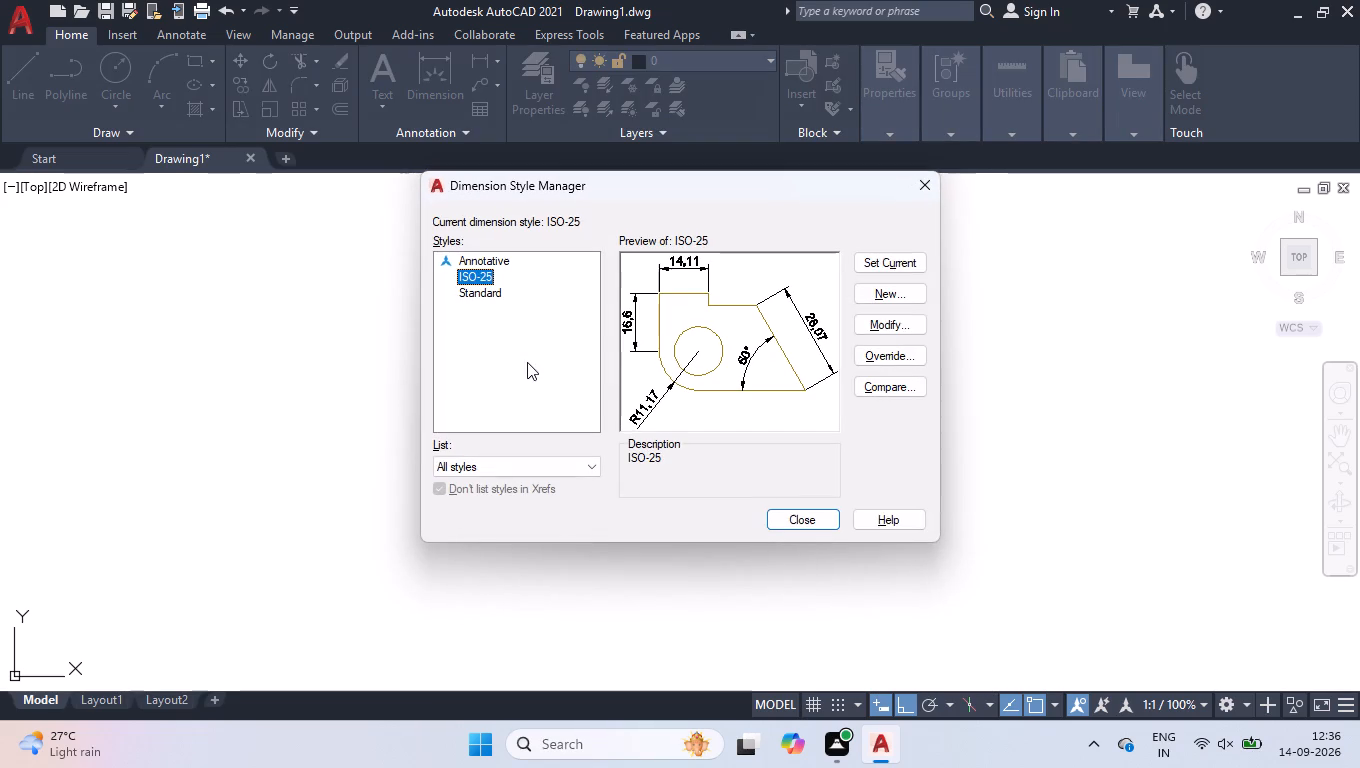
pyautogui.click(870, 325)
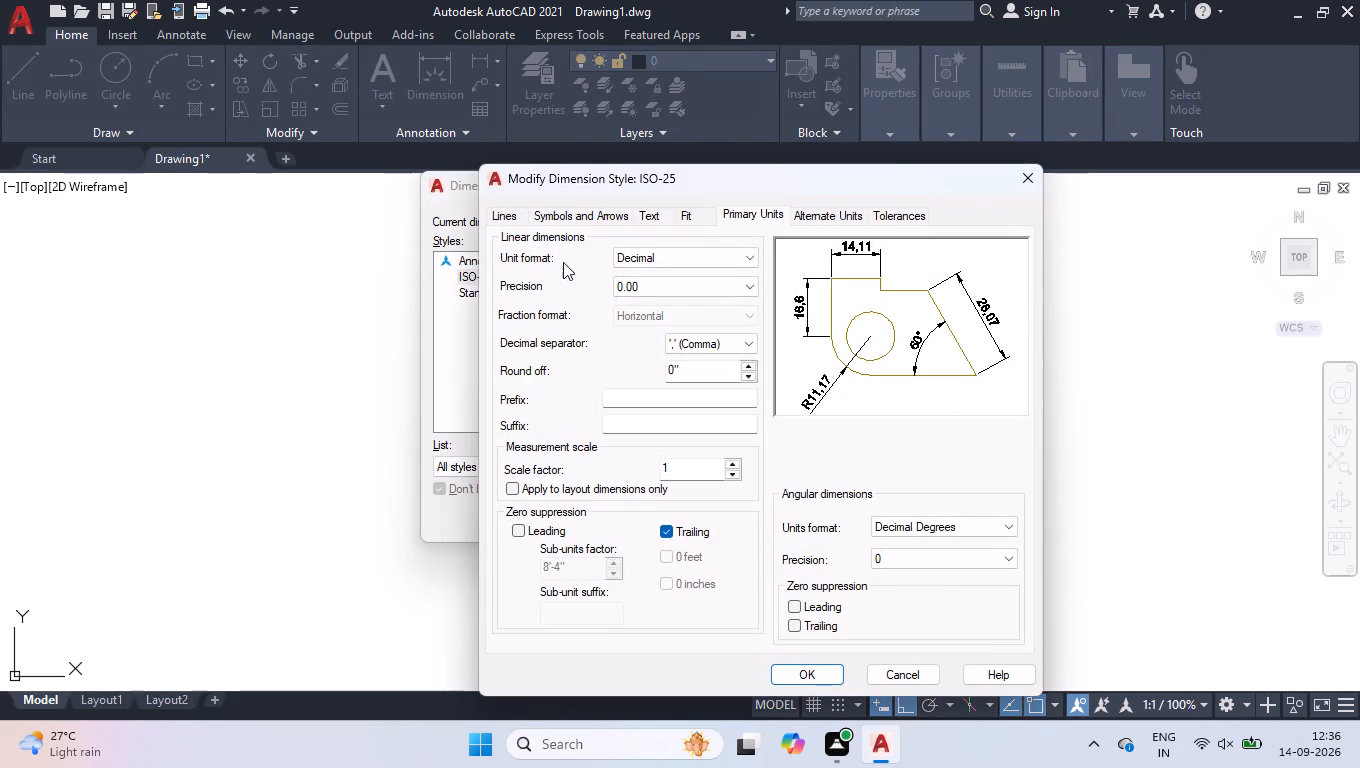
pyautogui.click(519, 217)
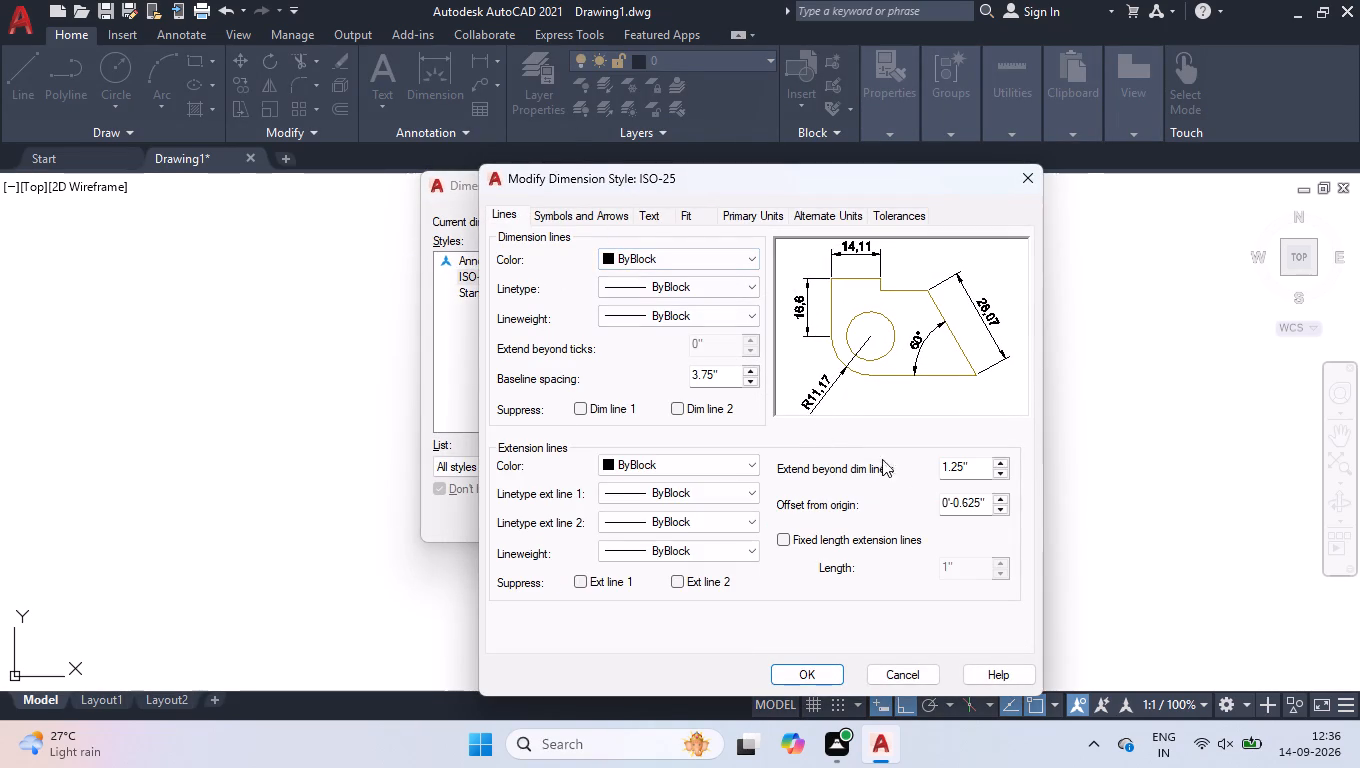
pyautogui.moveTo(988, 472); pyautogui.dragTo(845, 464)
pyautogui.press('1')
pyautogui.press('Return')
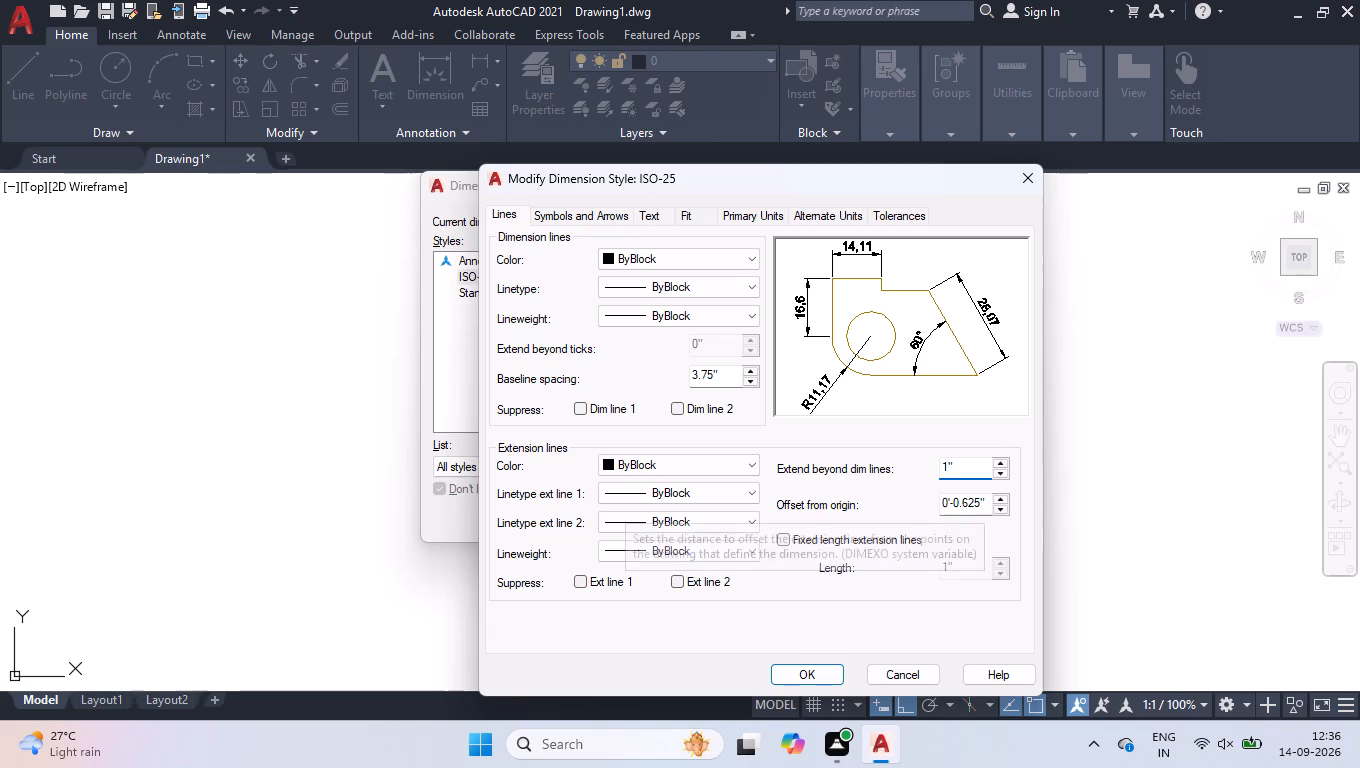
pyautogui.moveTo(986, 501); pyautogui.dragTo(544, 522)
pyautogui.press('1')
pyautogui.press('Return')
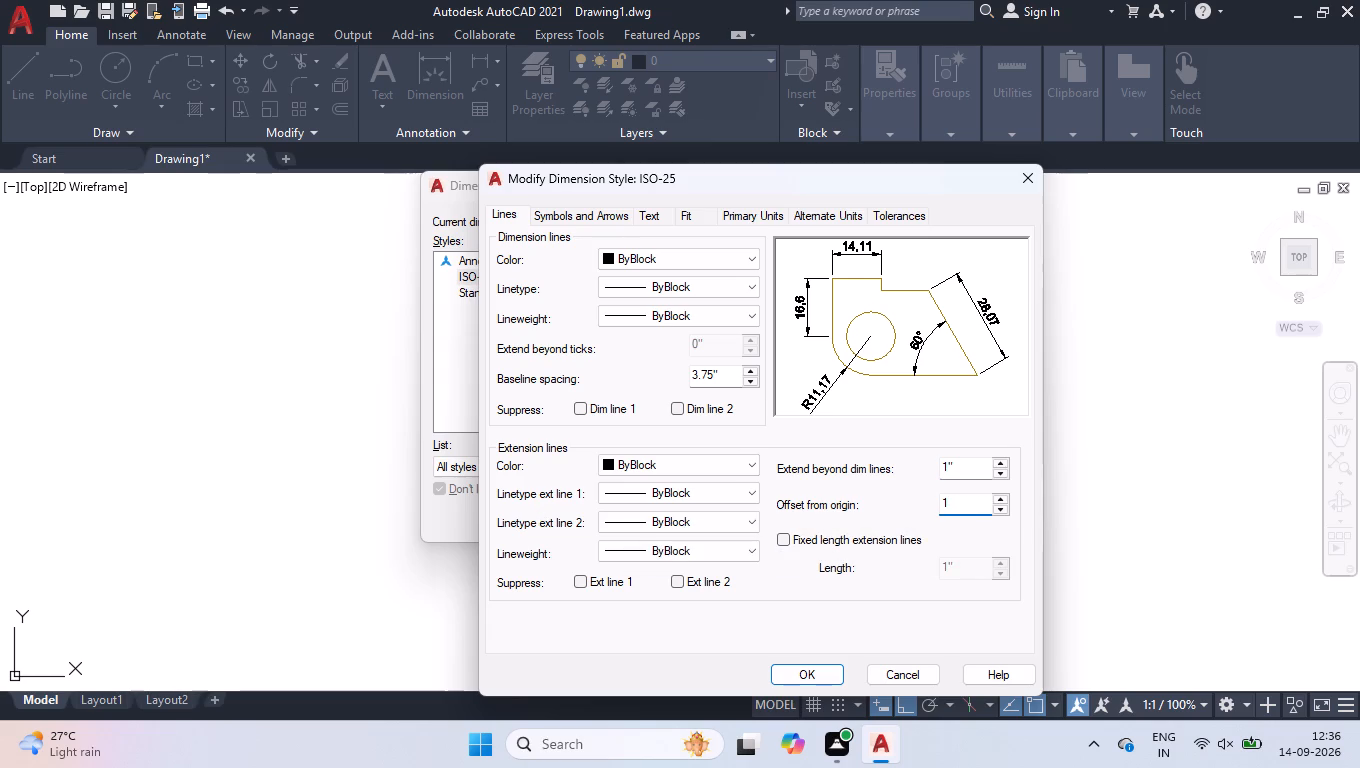
pyautogui.click(811, 535)
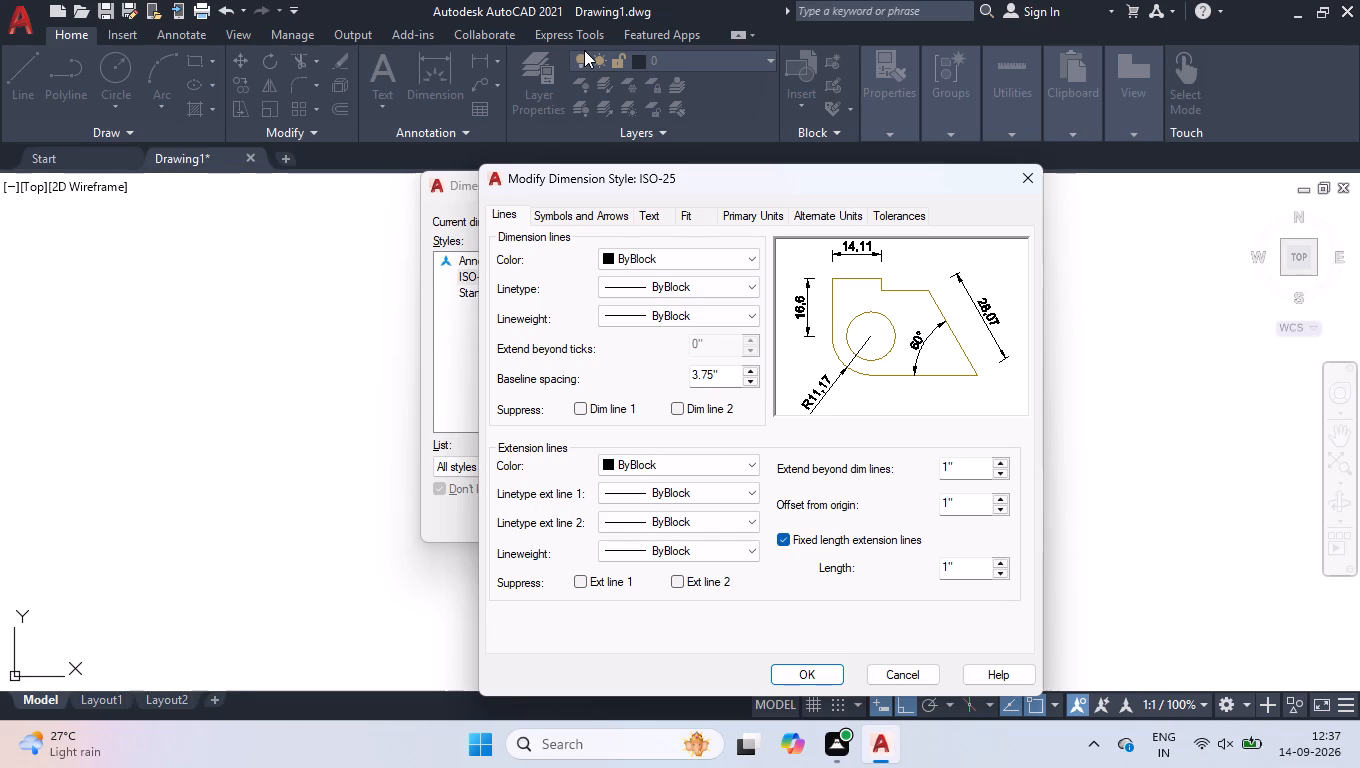
# Set the ISO-25 style's first and second arrowheads to Oblique with an arrow size of 8".
pyautogui.click(546, 221)
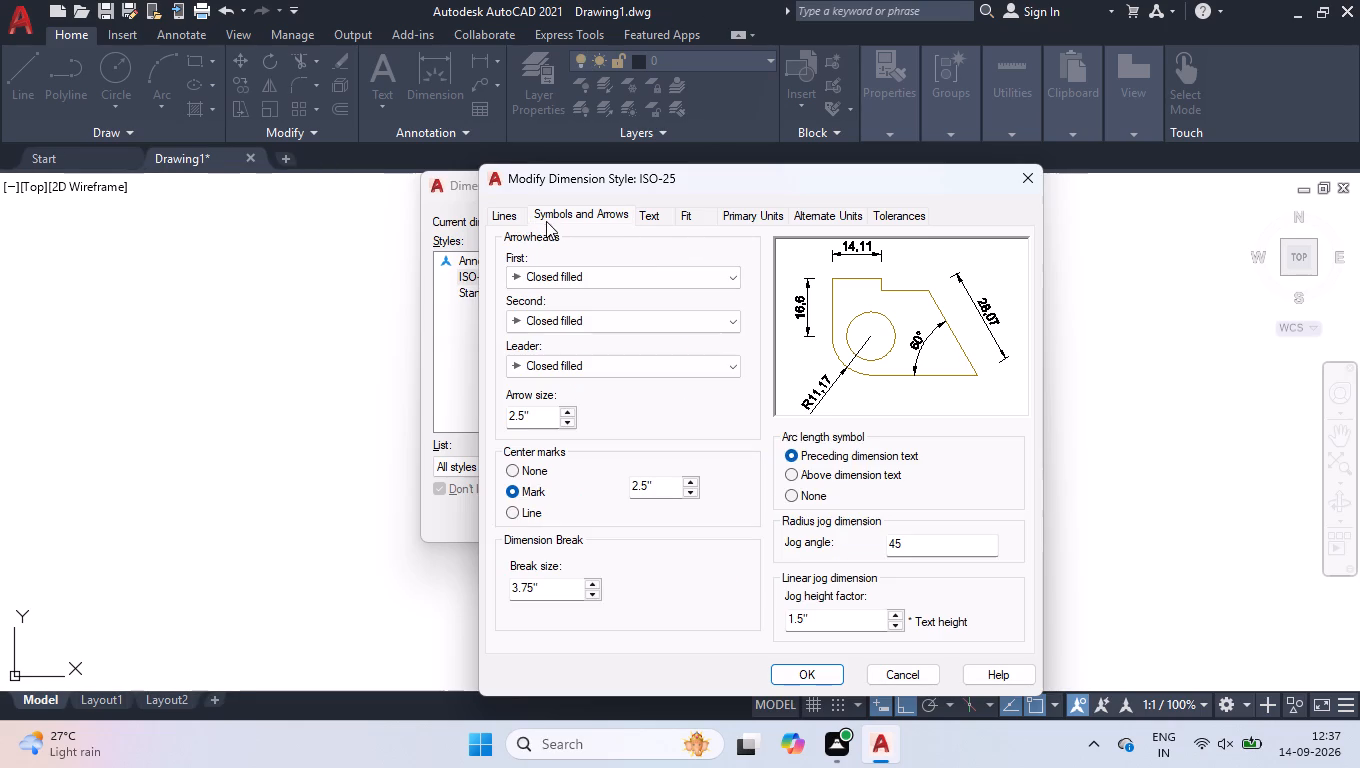
pyautogui.click(560, 272)
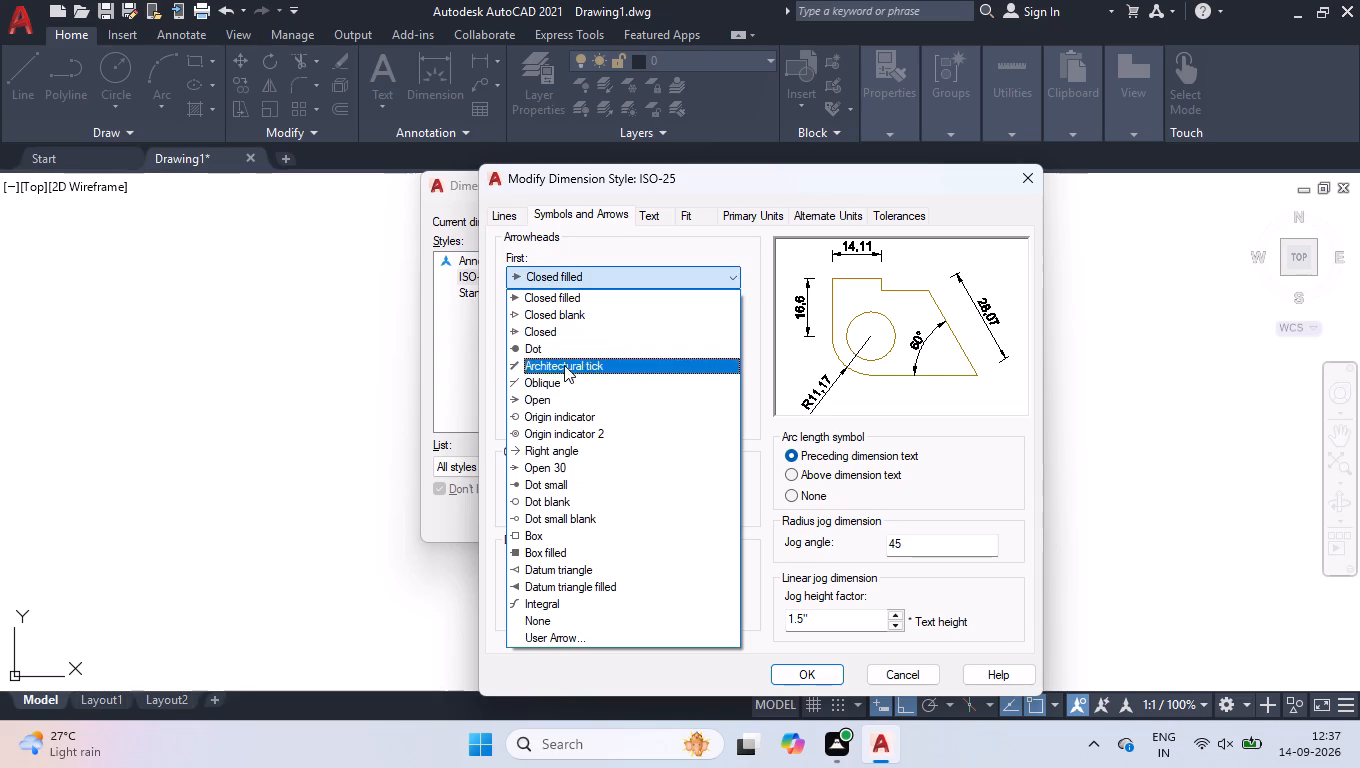
pyautogui.click(565, 379)
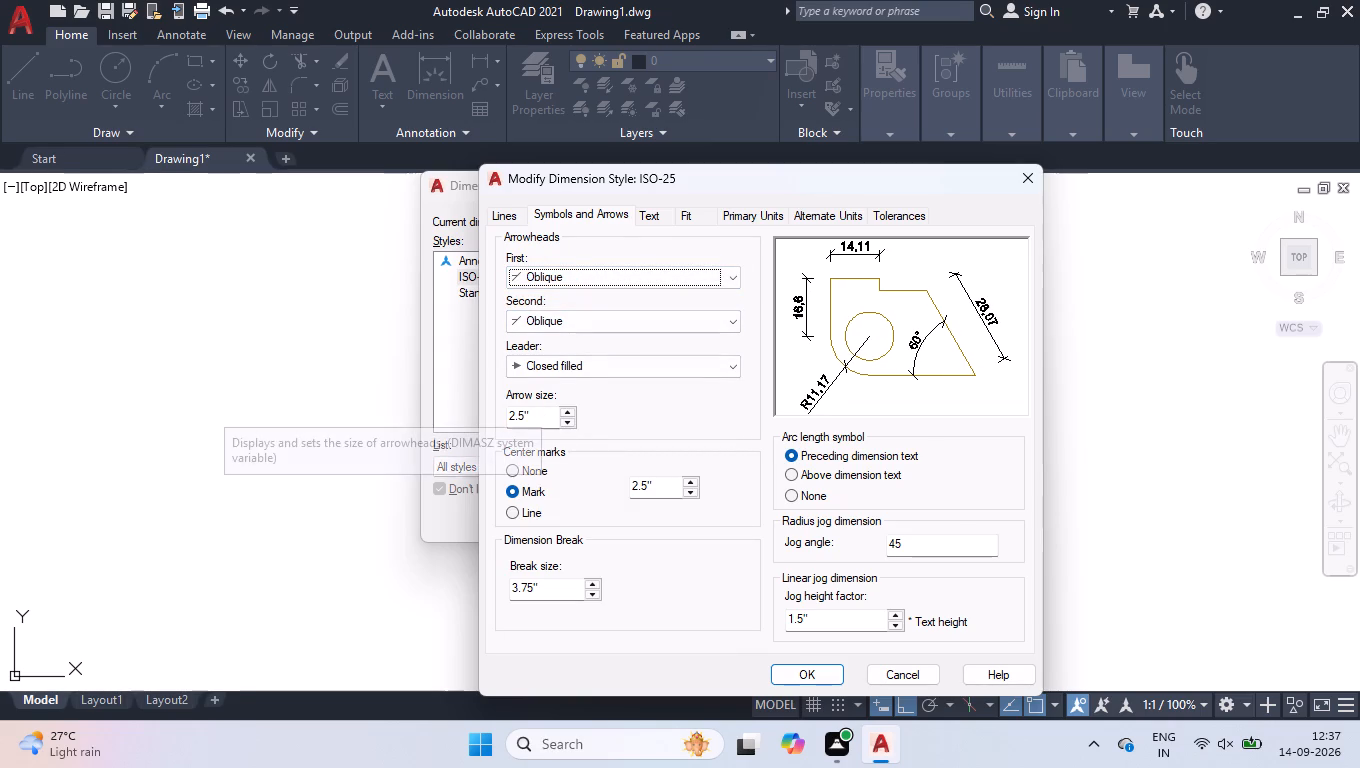
pyautogui.moveTo(541, 412); pyautogui.dragTo(188, 383)
pyautogui.press('8')
pyautogui.press('Return')
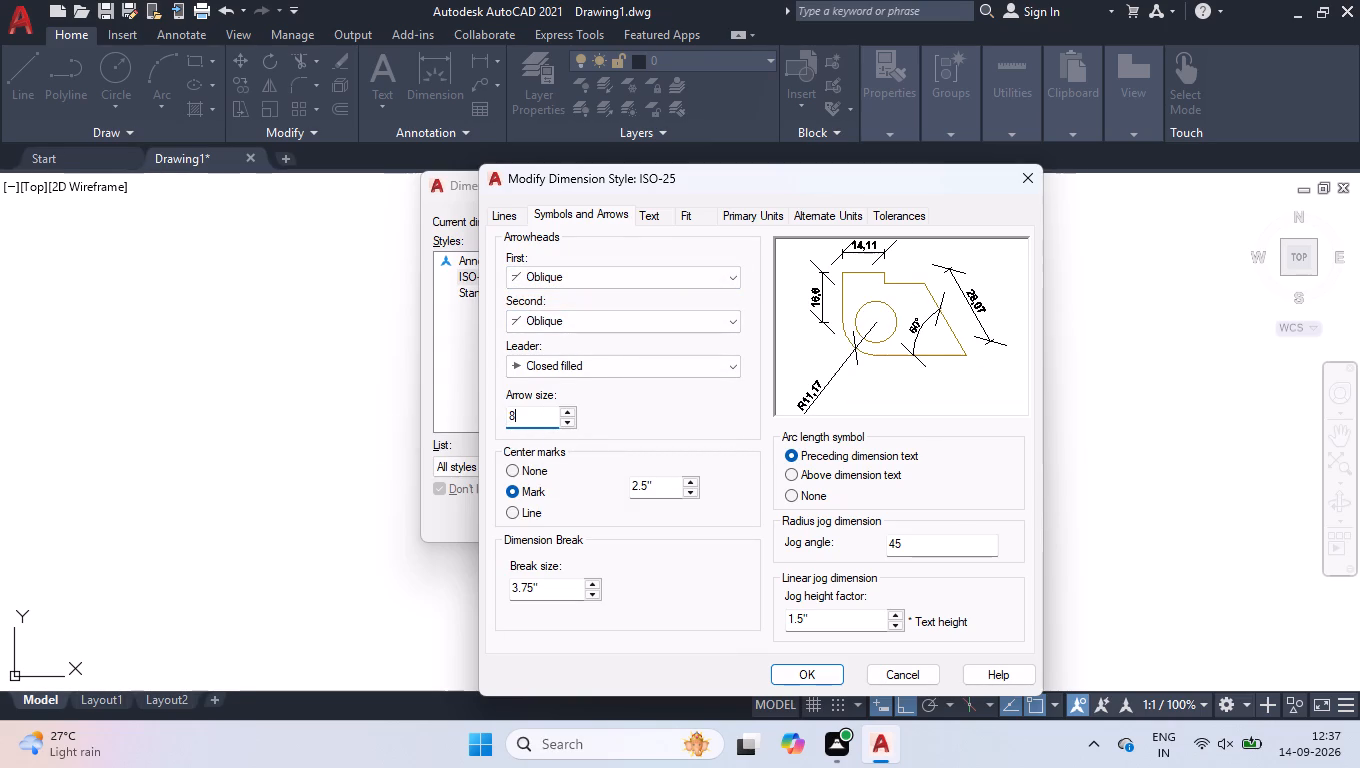
# Set the ISO-25 dimension text to 8" height, Centered vertical placement and Horizontal alignment.
pyautogui.click(662, 211)
pyautogui.moveTo(716, 357); pyautogui.dragTo(538, 371)
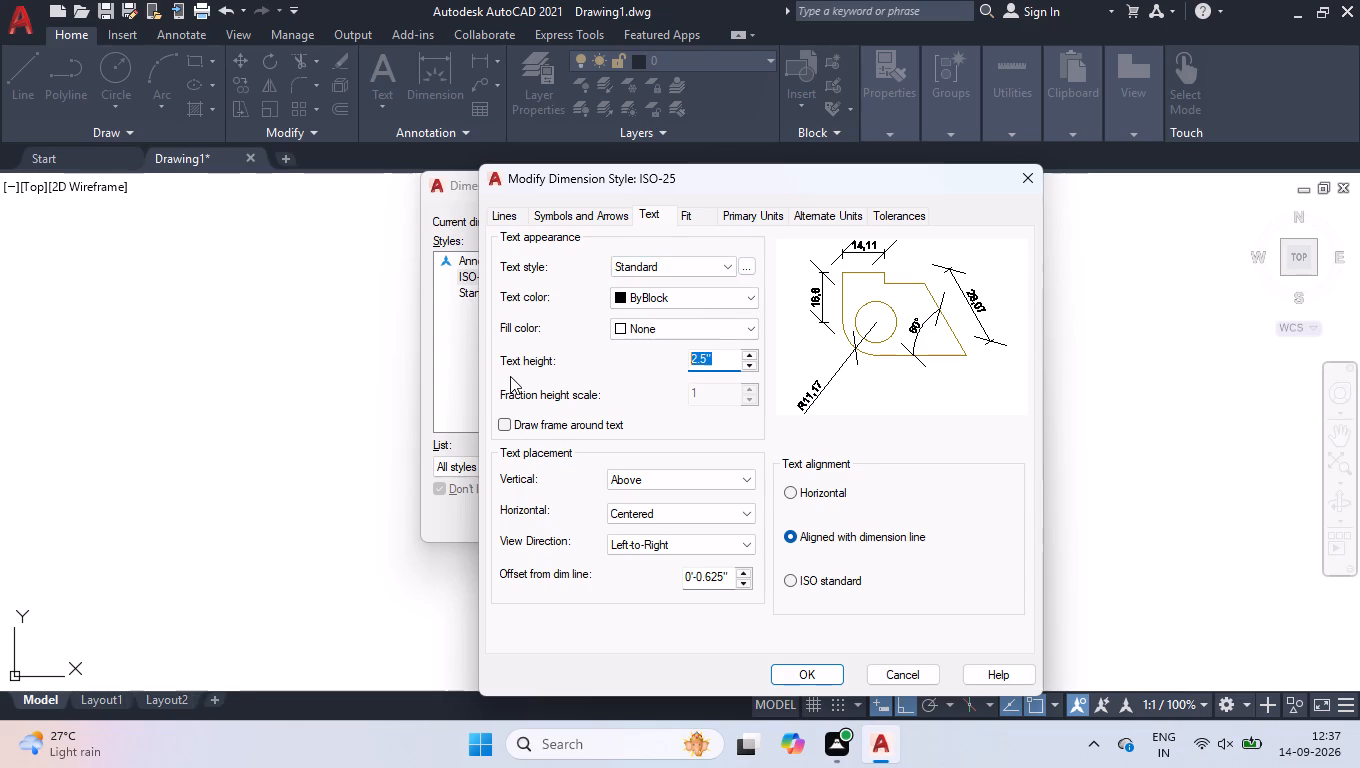
pyautogui.press('8')
pyautogui.press('Return')
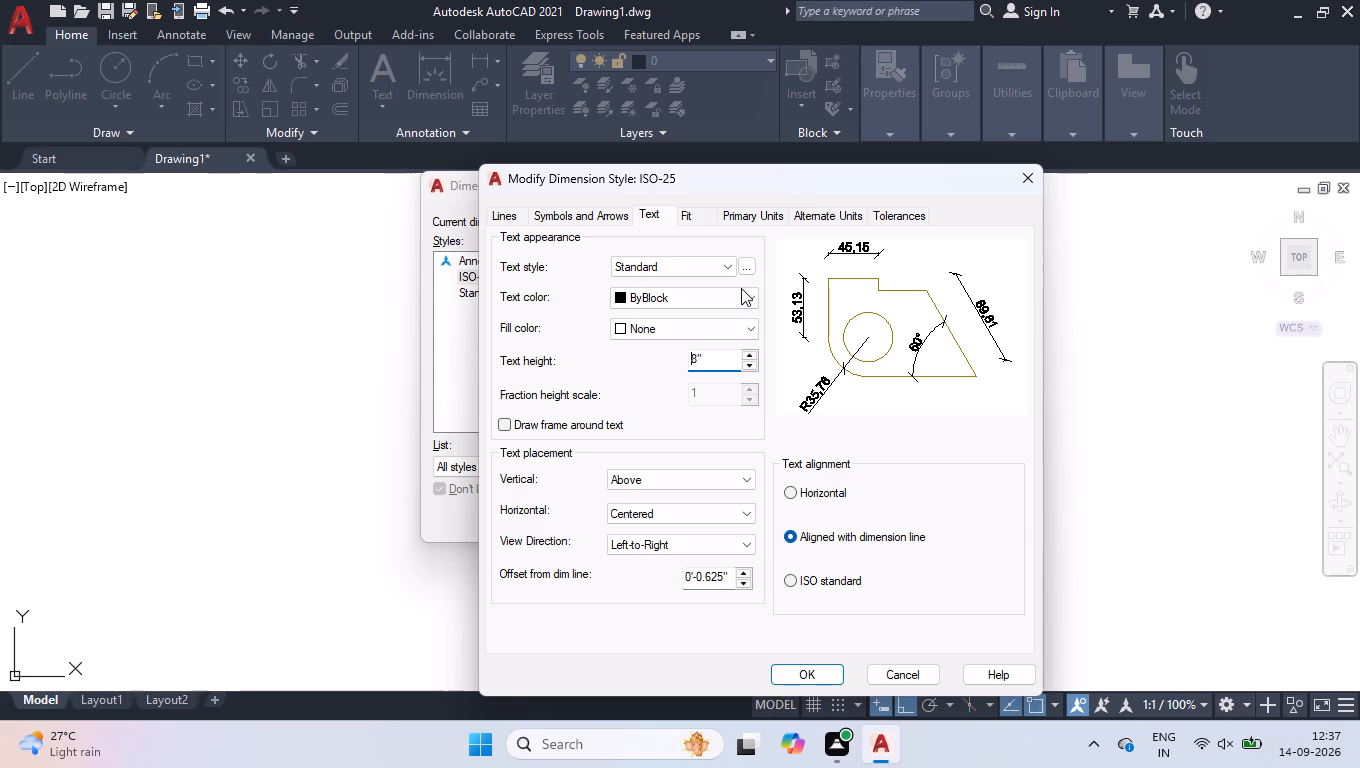
pyautogui.click(672, 475)
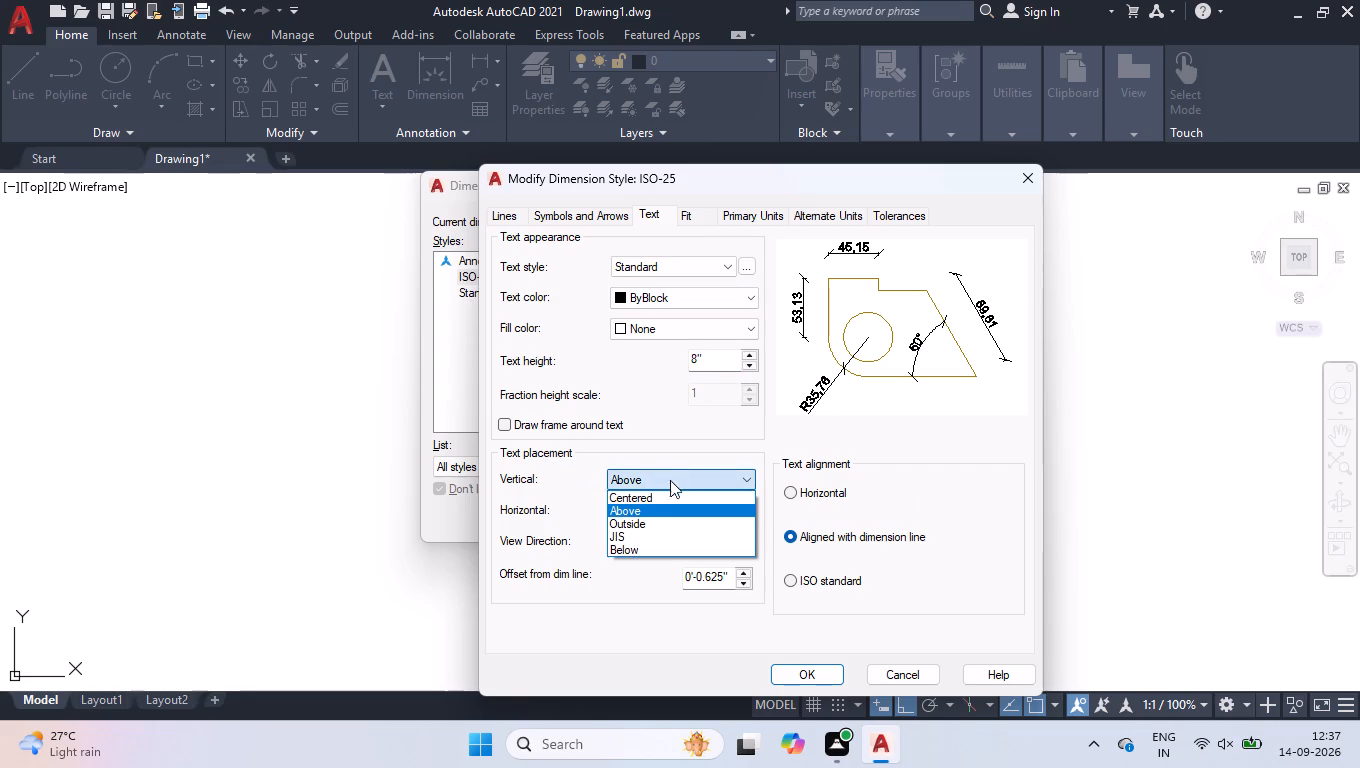
pyautogui.click(665, 493)
pyautogui.click(837, 497)
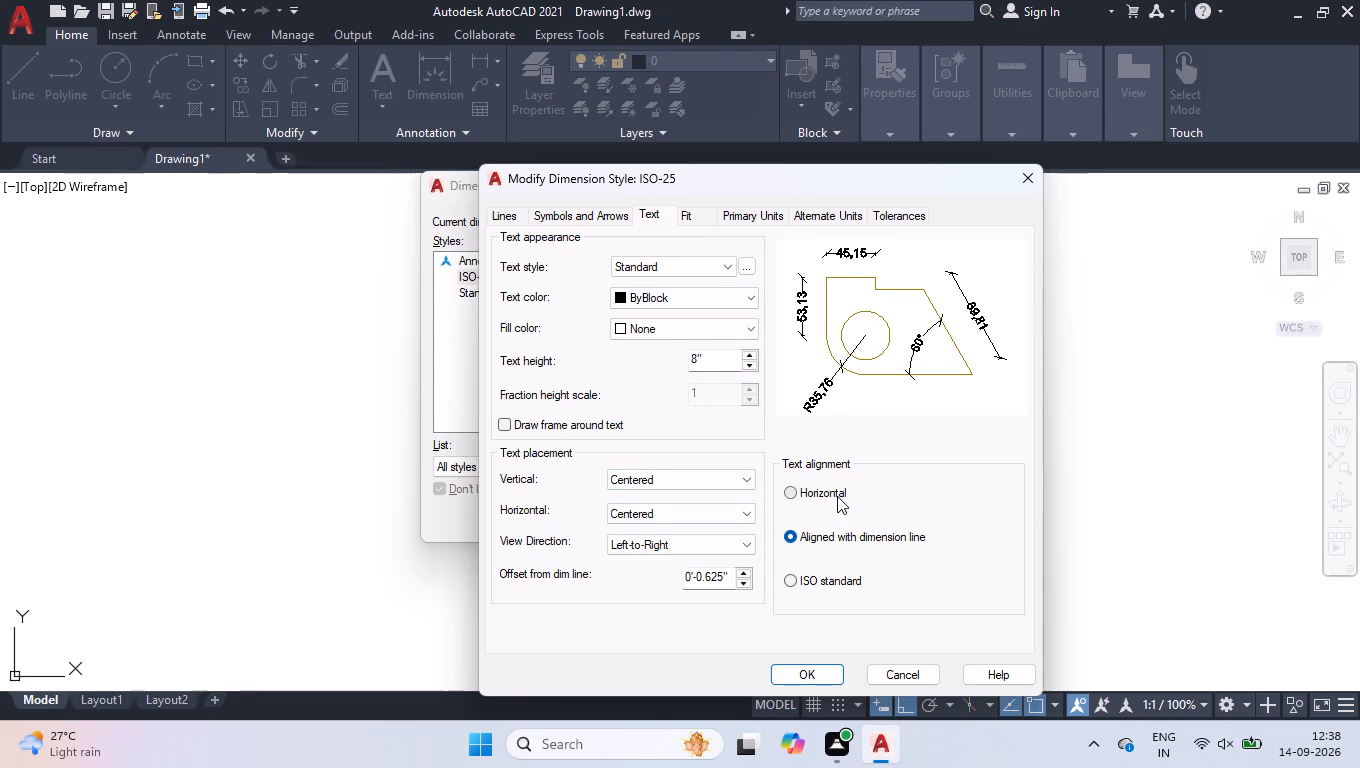
# Set the ISO-25 primary units to Engineering with 0'-0.00" precision, then save the style and close the Dimension Style Manager.
pyautogui.click(732, 215)
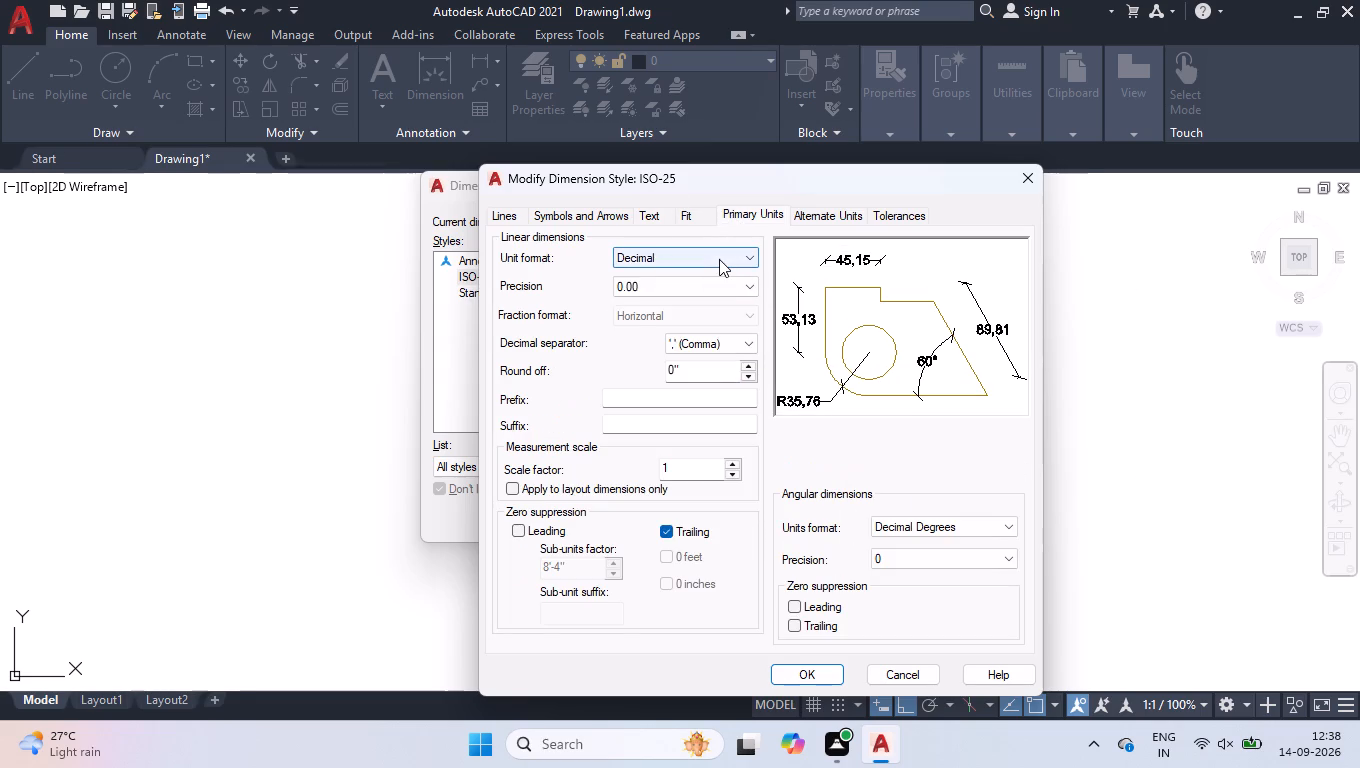
pyautogui.click(719, 259)
pyautogui.click(709, 305)
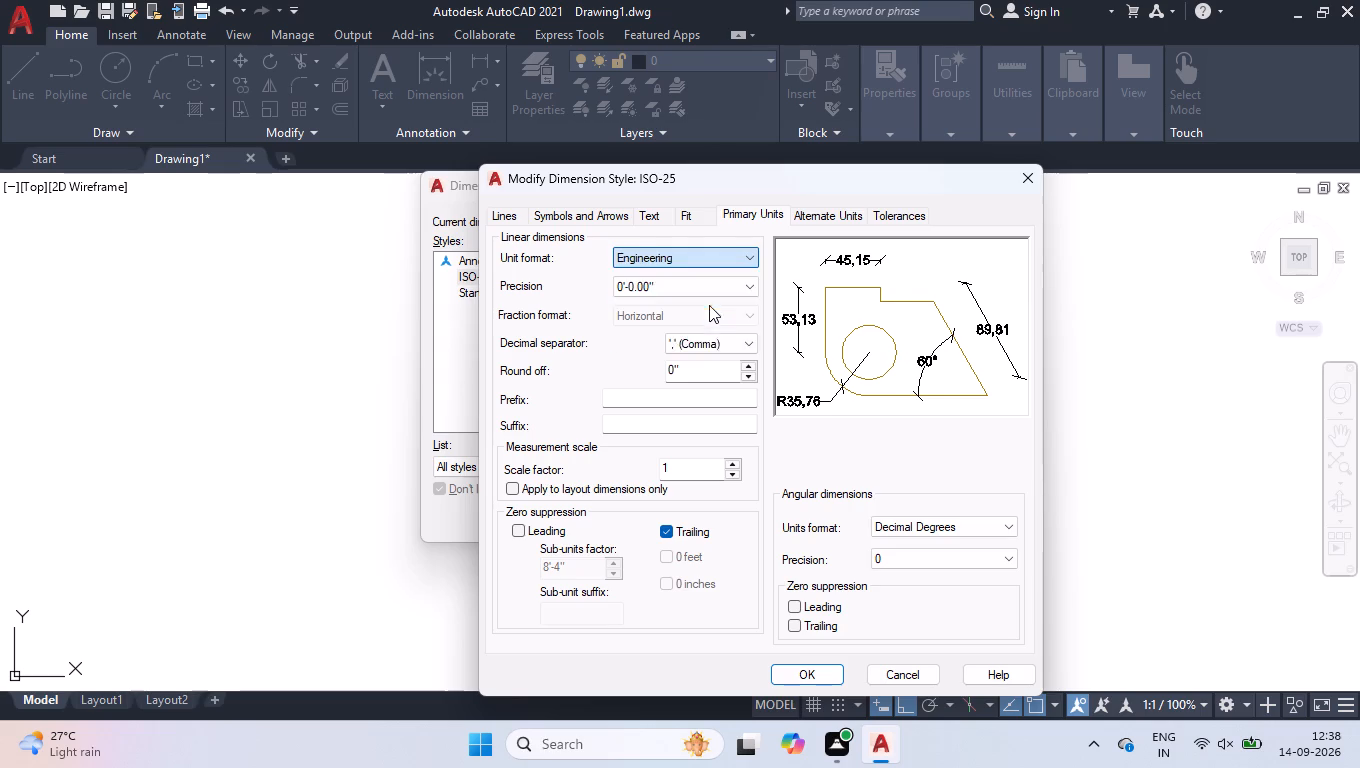
pyautogui.click(706, 282)
pyautogui.click(694, 330)
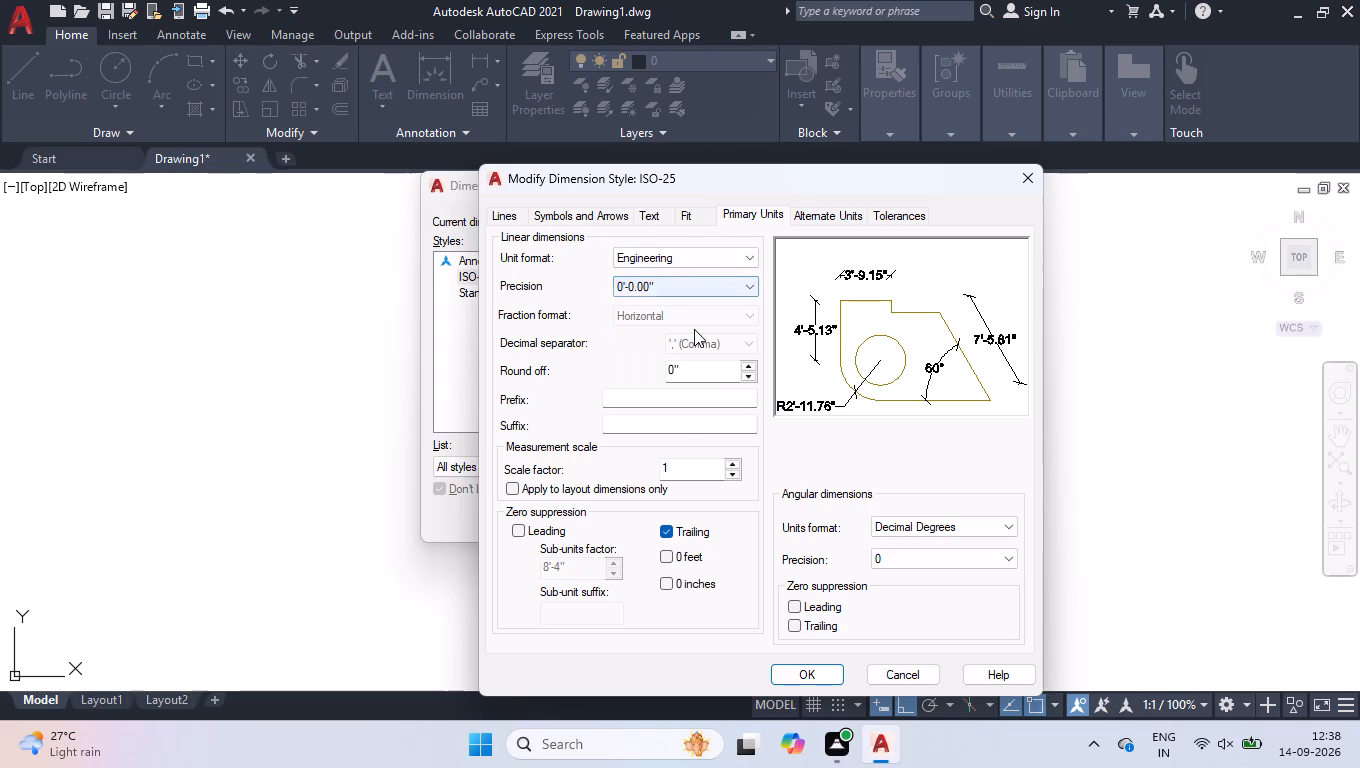
pyautogui.click(809, 680)
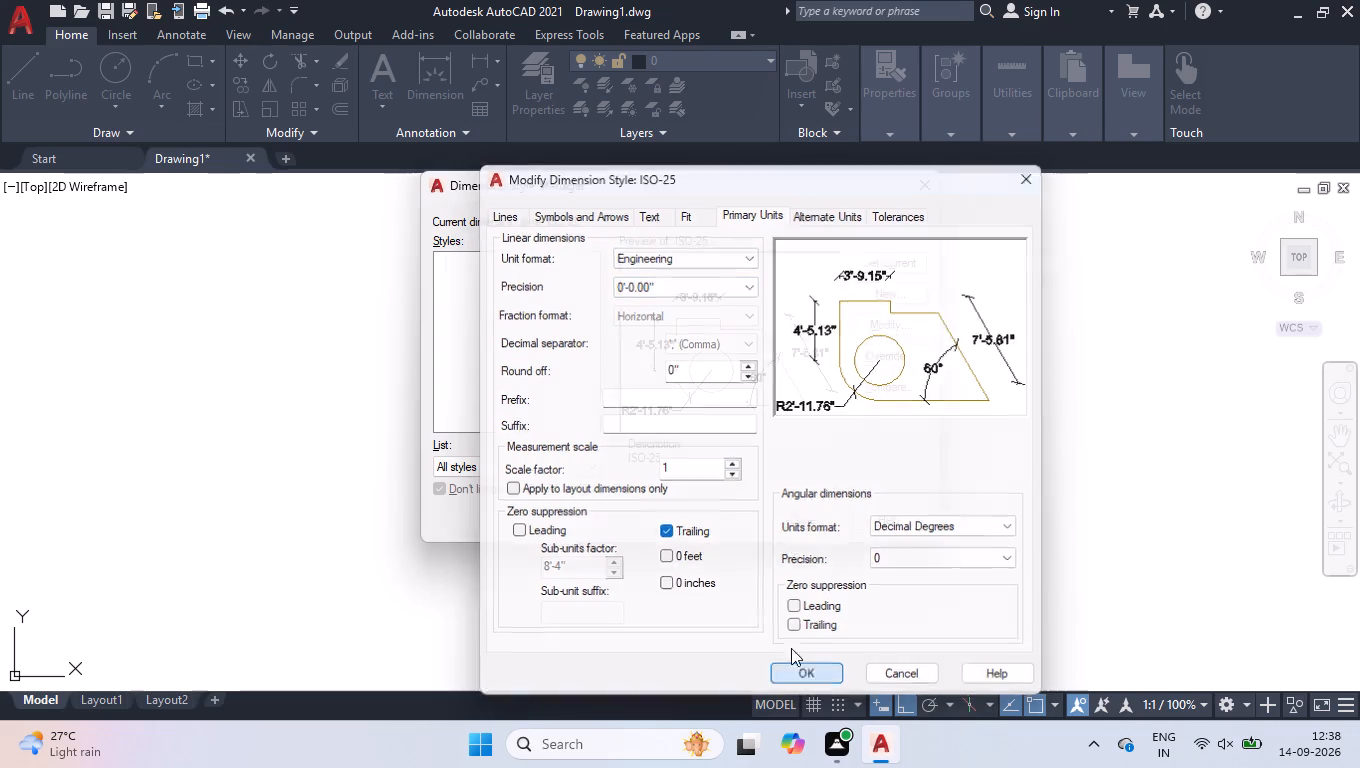
pyautogui.click(787, 523)
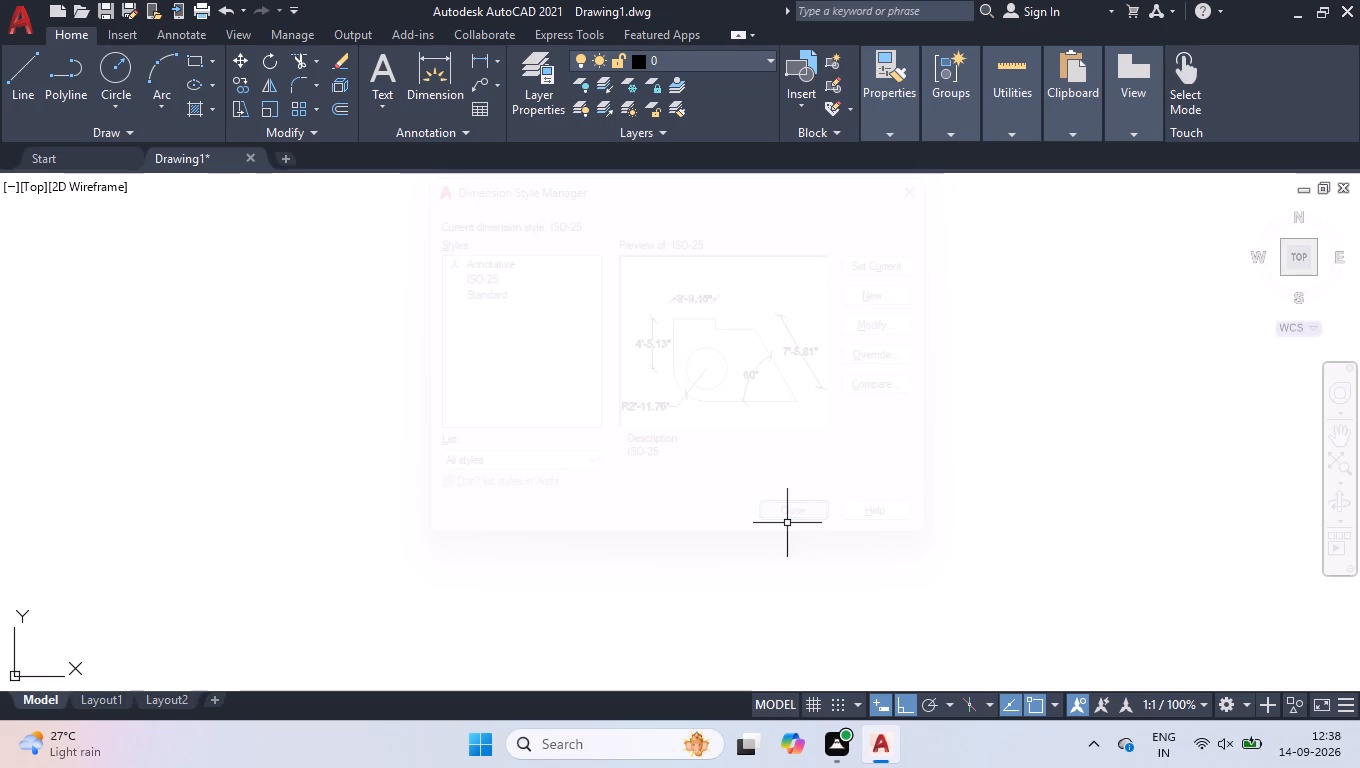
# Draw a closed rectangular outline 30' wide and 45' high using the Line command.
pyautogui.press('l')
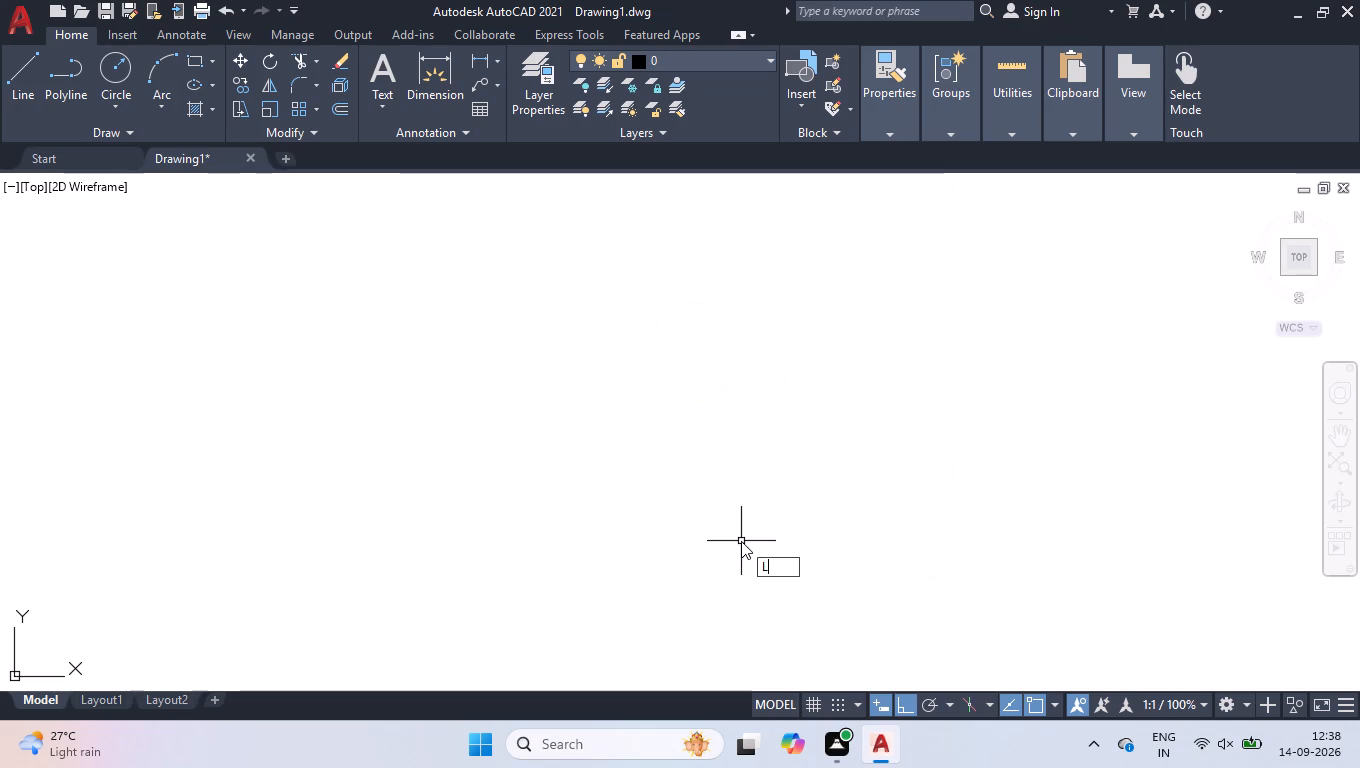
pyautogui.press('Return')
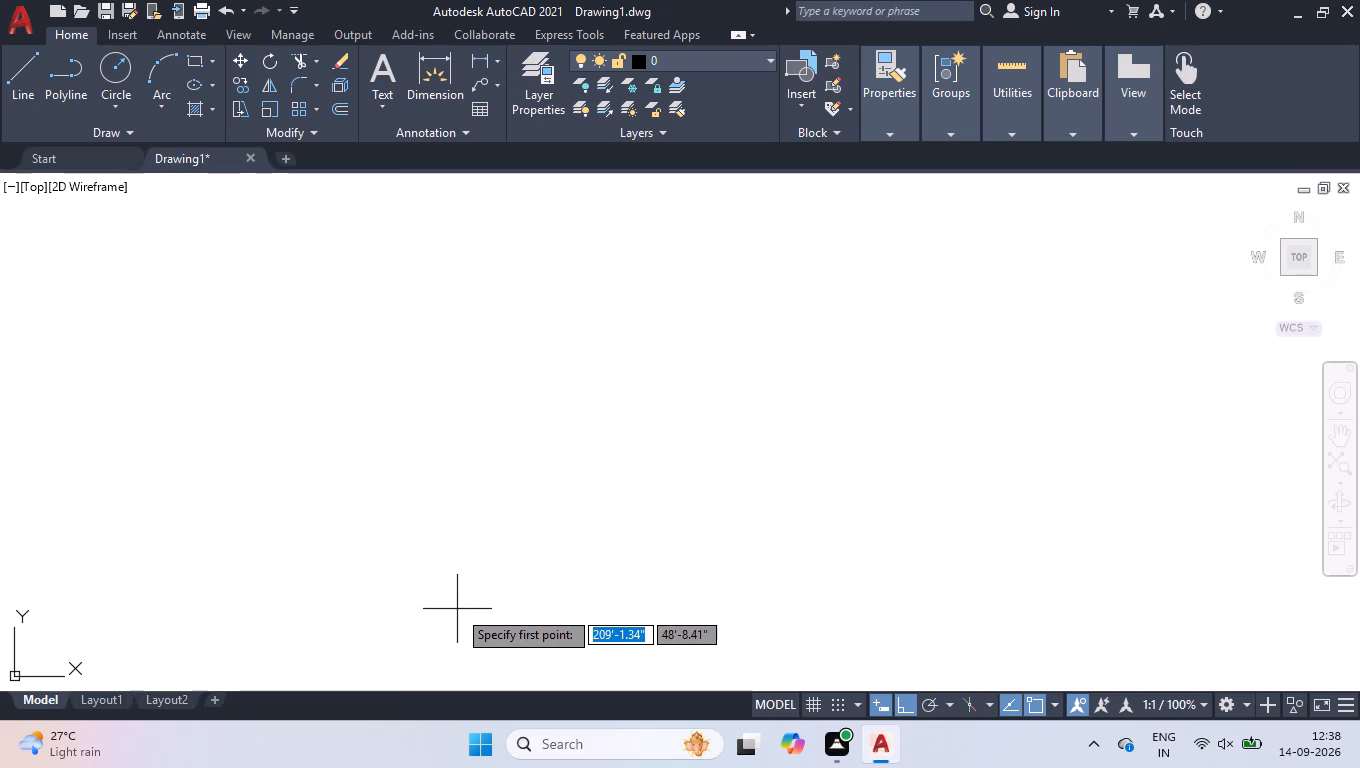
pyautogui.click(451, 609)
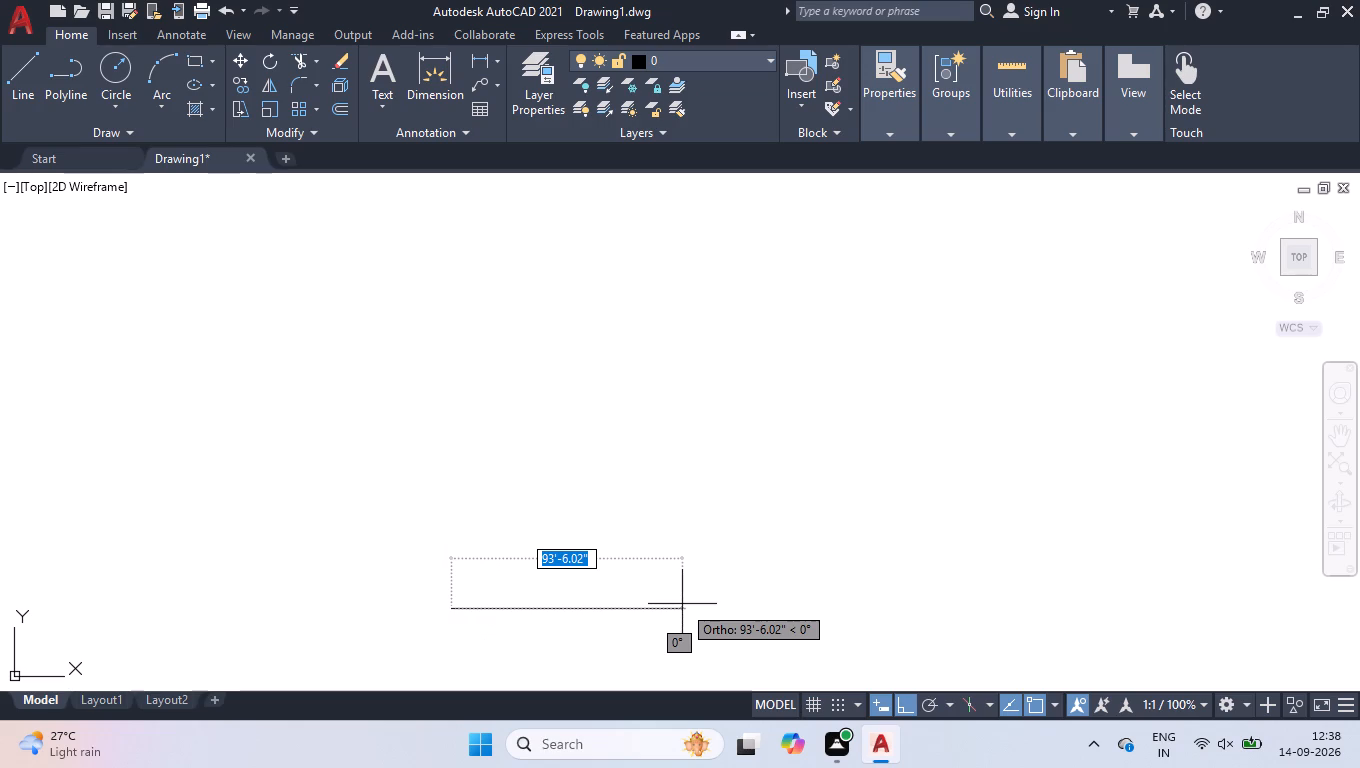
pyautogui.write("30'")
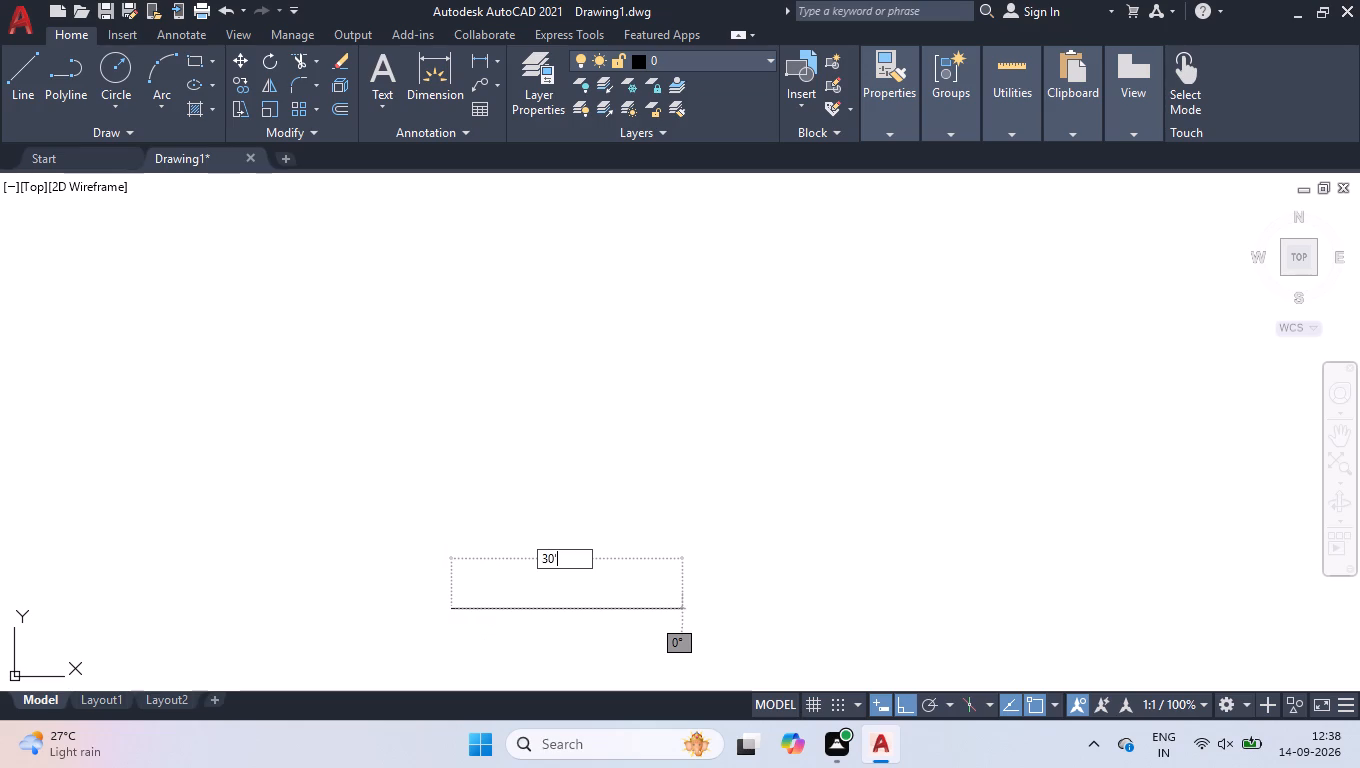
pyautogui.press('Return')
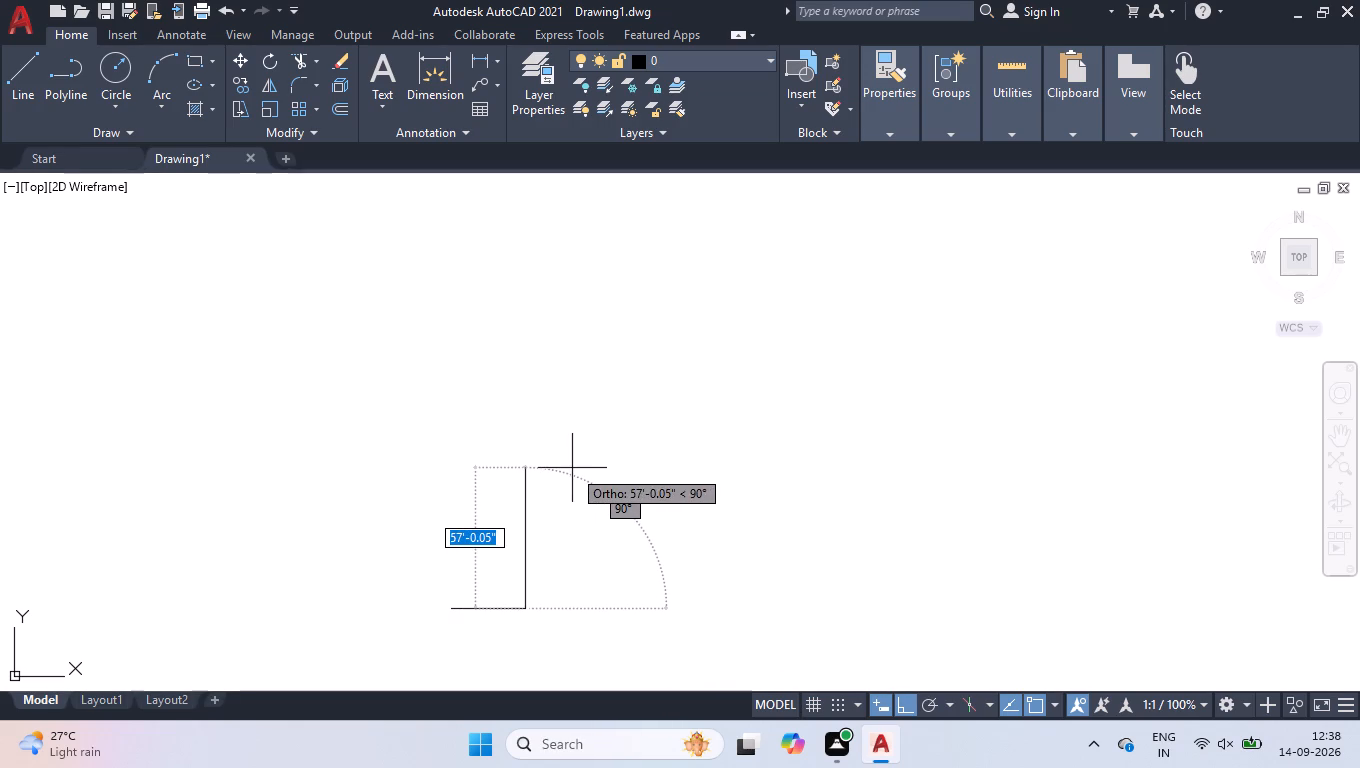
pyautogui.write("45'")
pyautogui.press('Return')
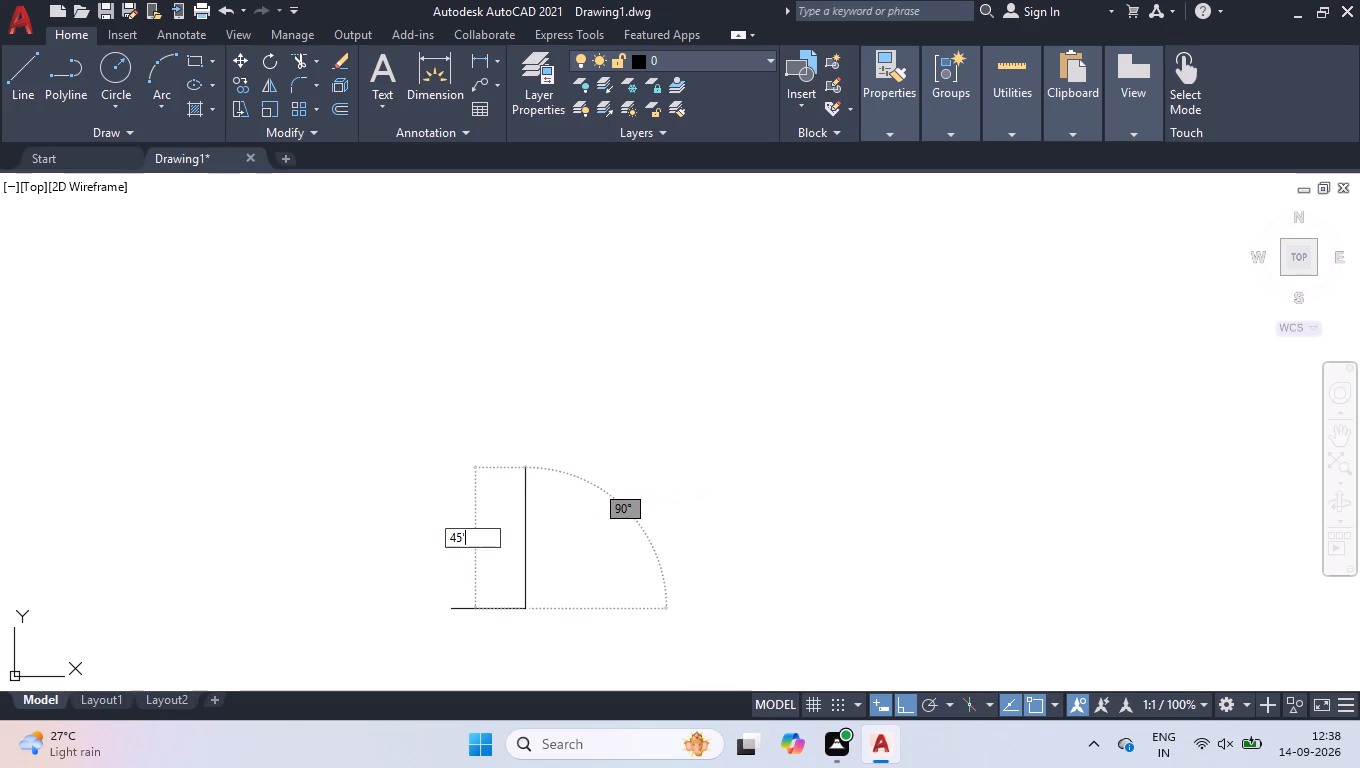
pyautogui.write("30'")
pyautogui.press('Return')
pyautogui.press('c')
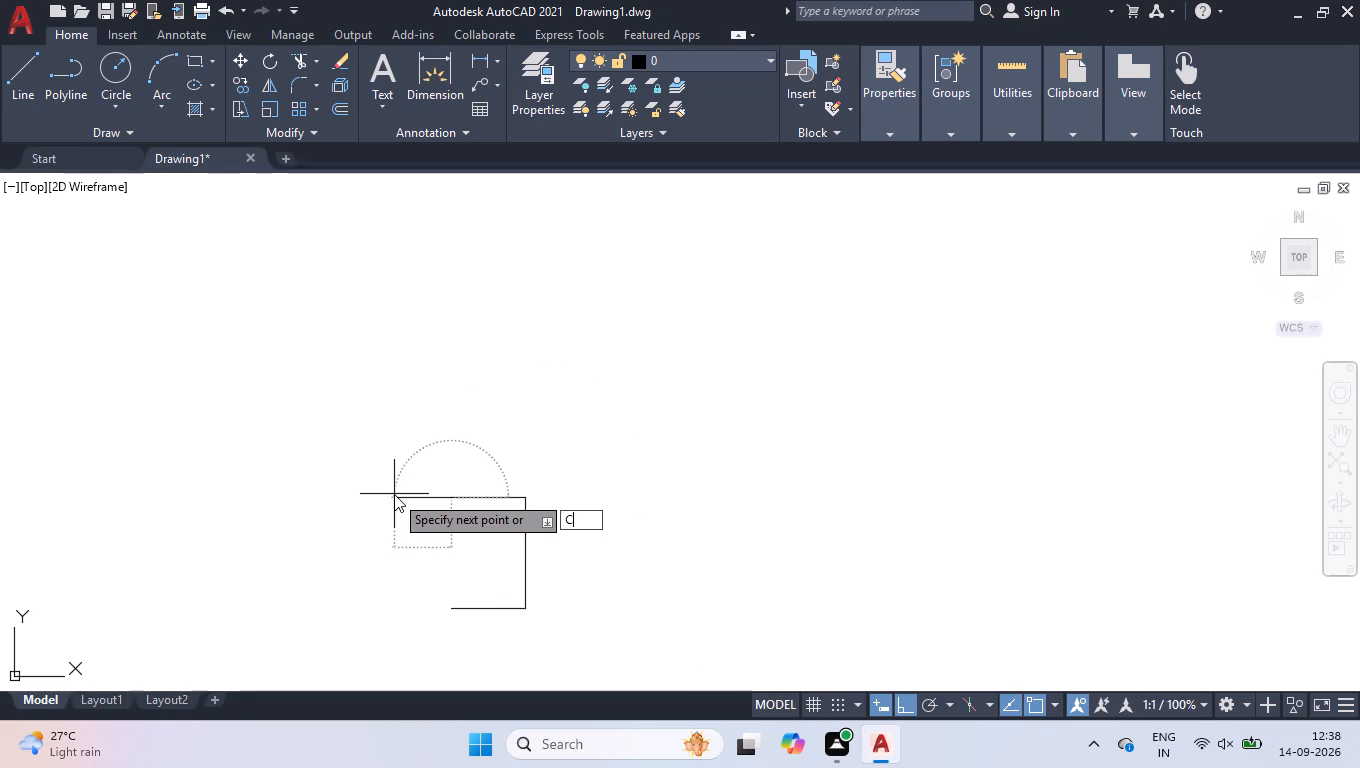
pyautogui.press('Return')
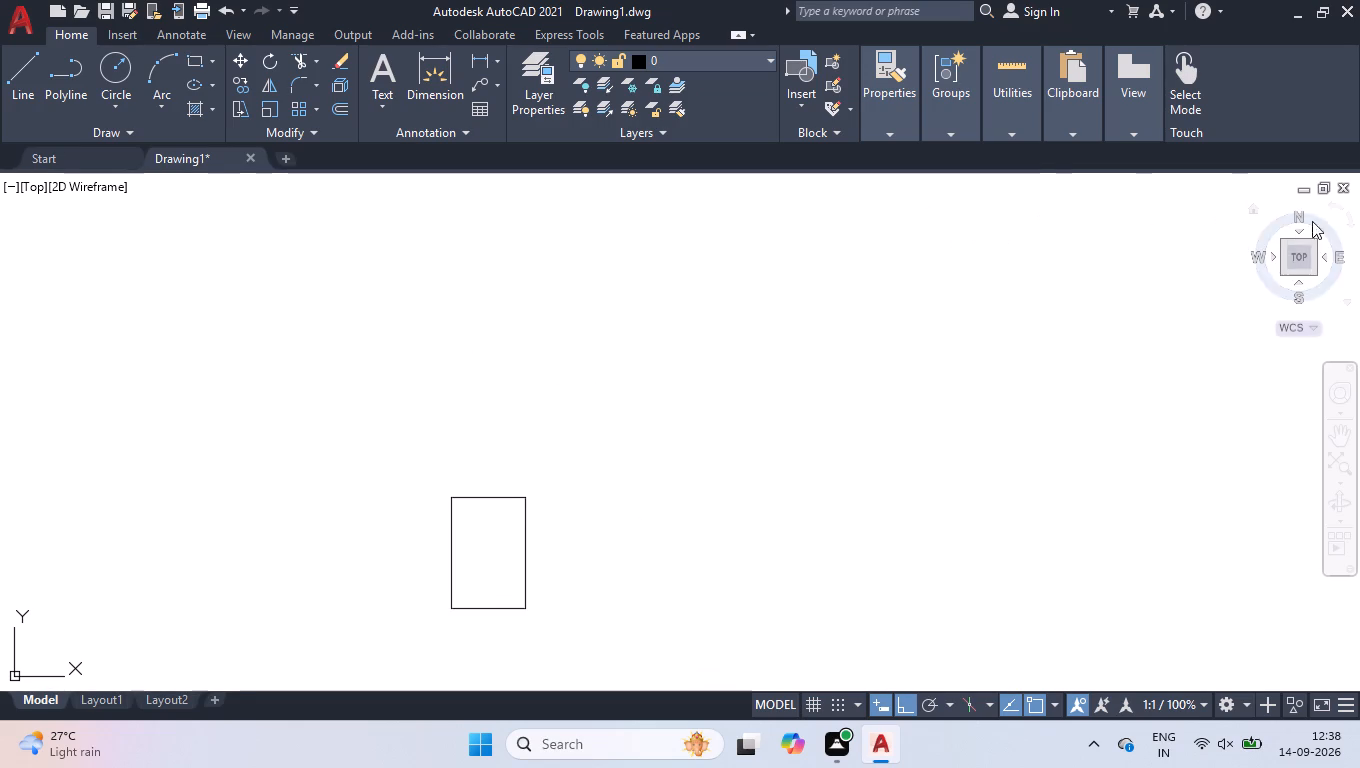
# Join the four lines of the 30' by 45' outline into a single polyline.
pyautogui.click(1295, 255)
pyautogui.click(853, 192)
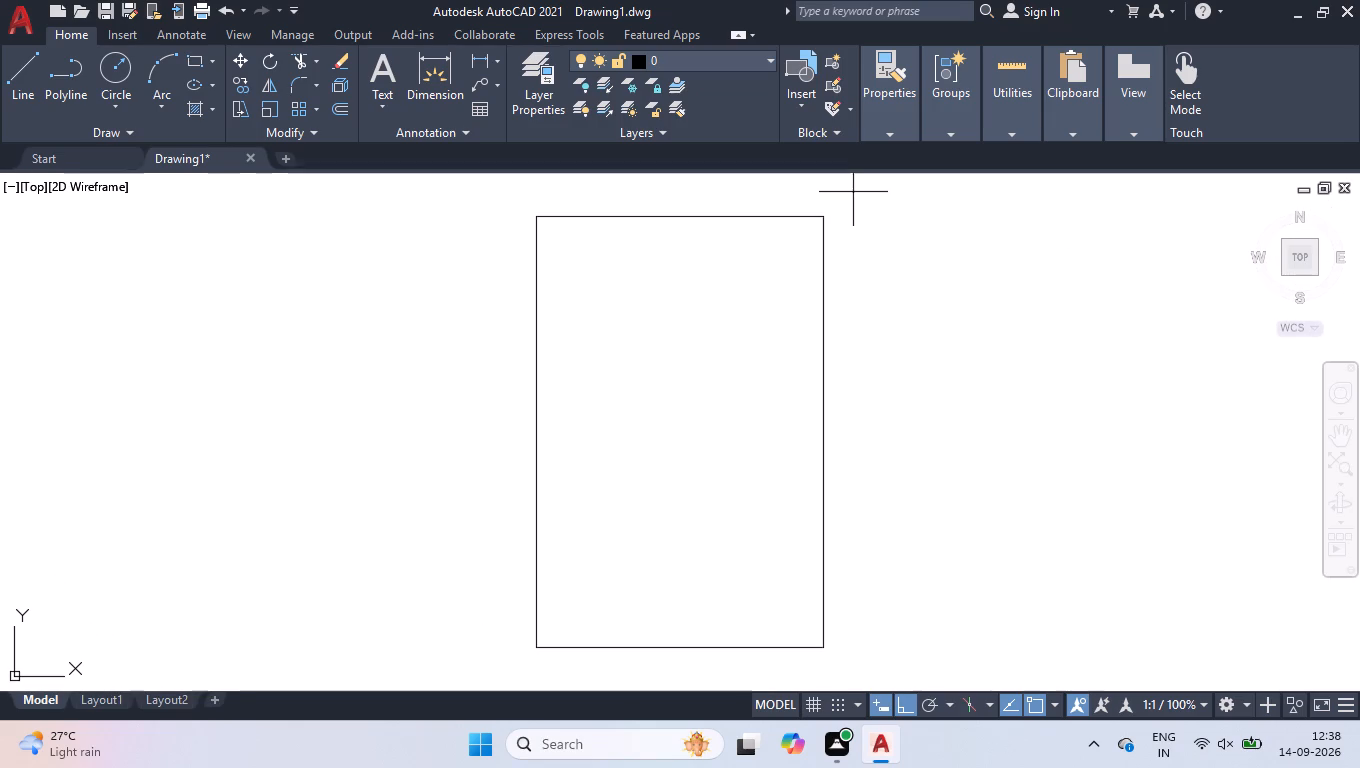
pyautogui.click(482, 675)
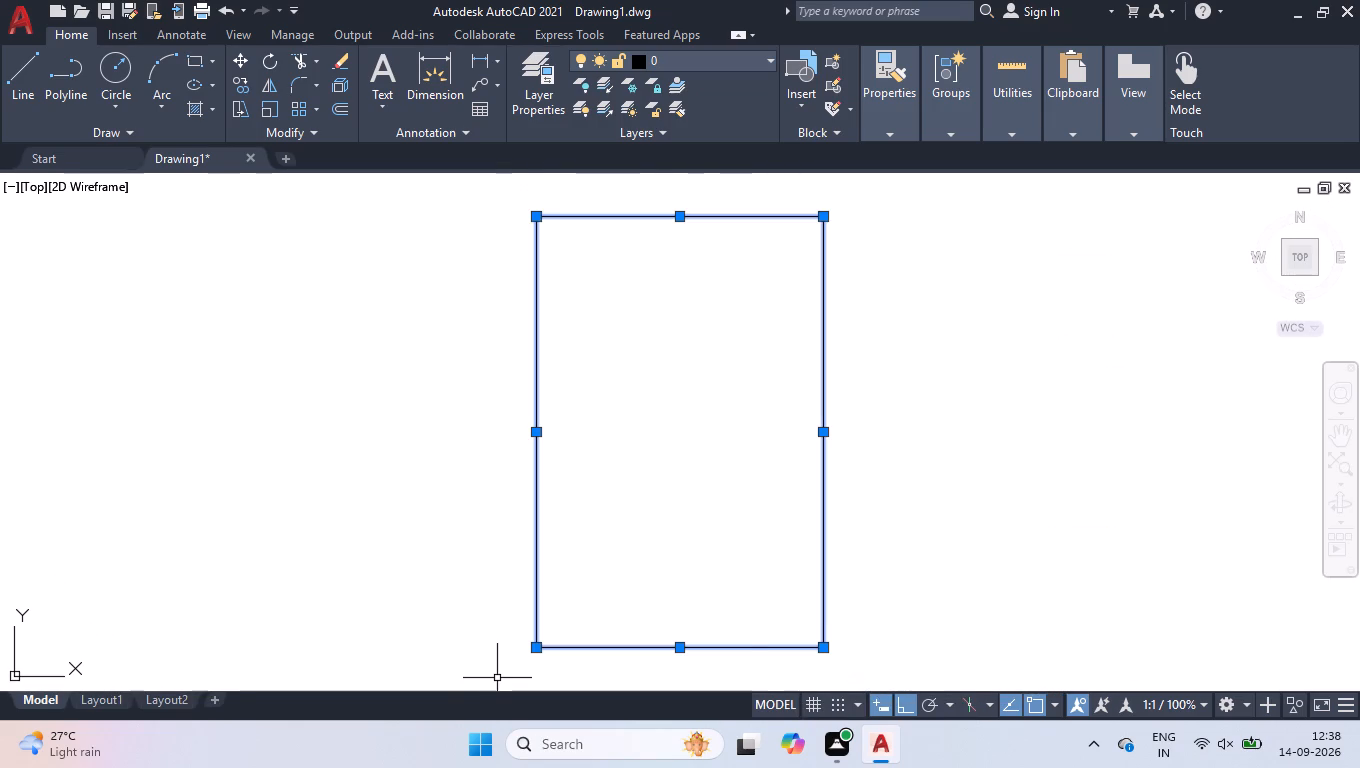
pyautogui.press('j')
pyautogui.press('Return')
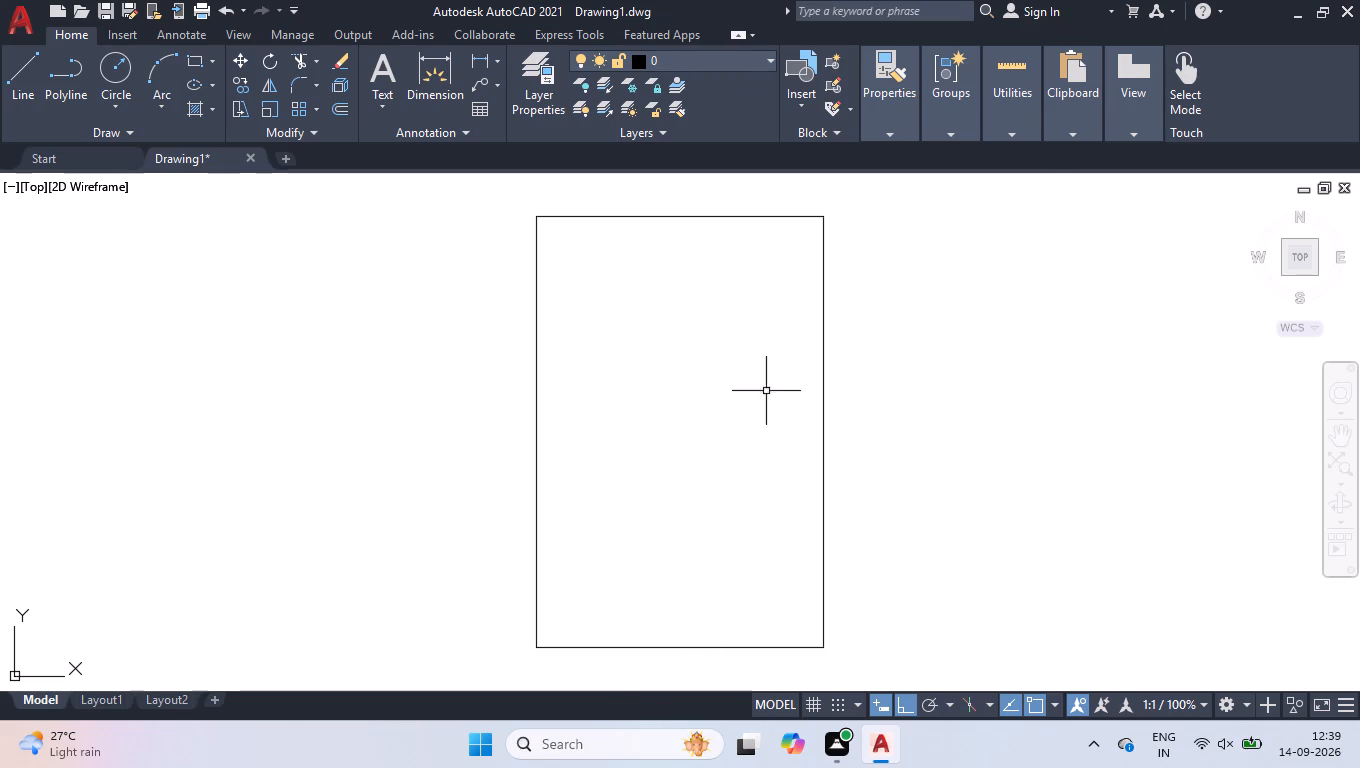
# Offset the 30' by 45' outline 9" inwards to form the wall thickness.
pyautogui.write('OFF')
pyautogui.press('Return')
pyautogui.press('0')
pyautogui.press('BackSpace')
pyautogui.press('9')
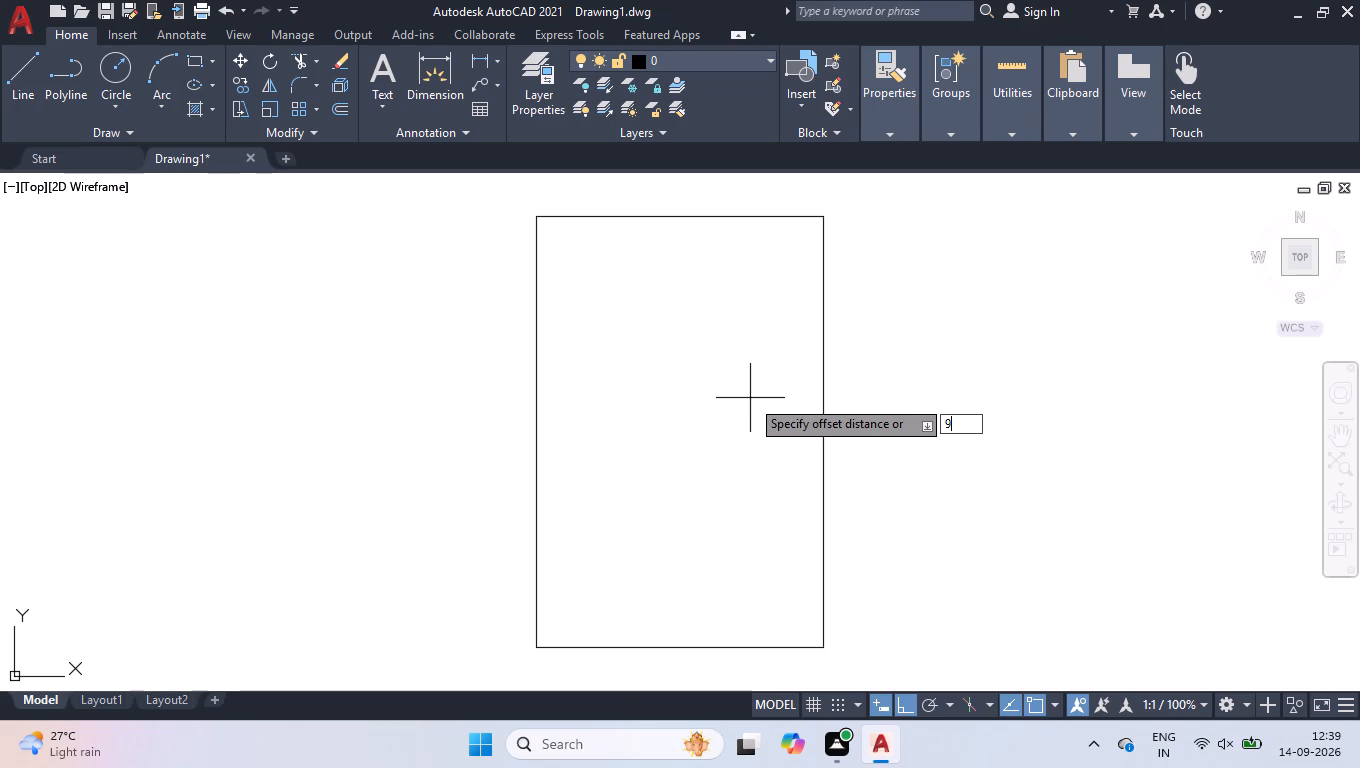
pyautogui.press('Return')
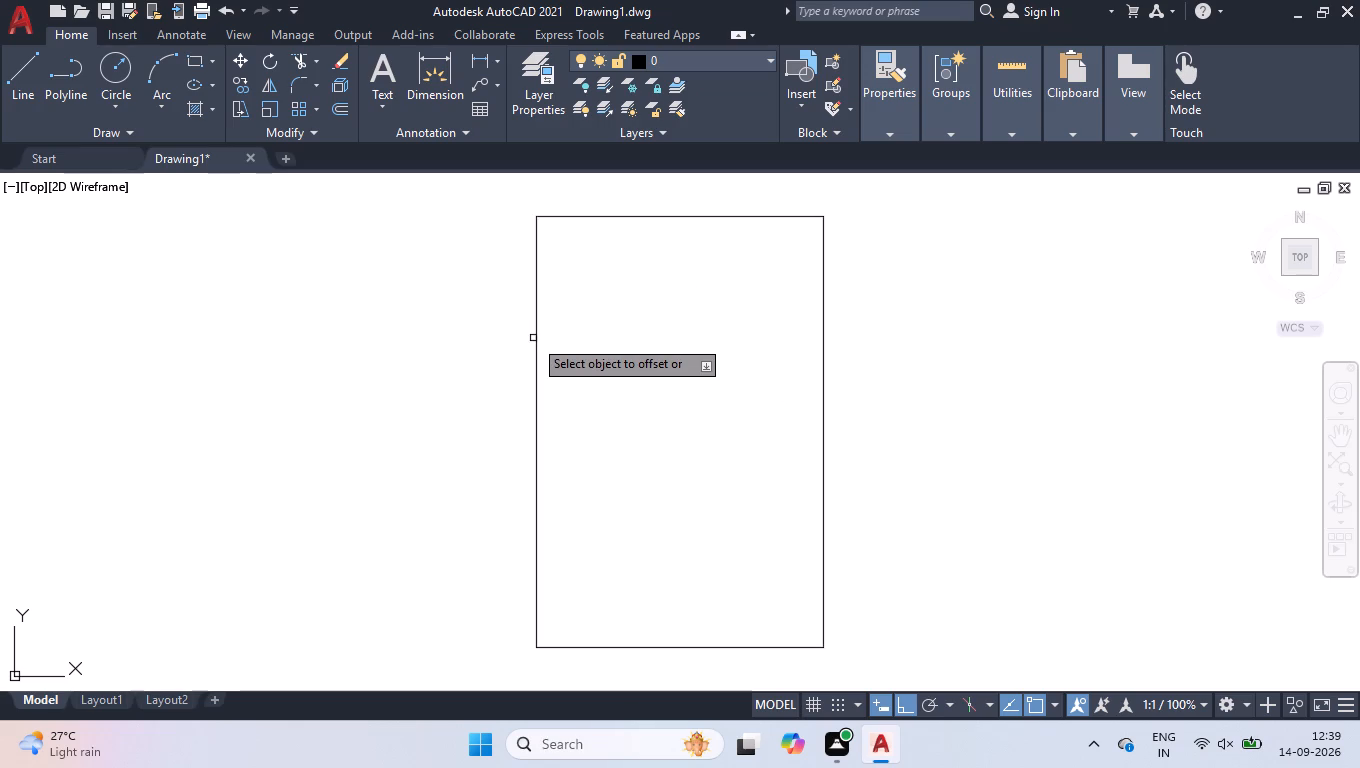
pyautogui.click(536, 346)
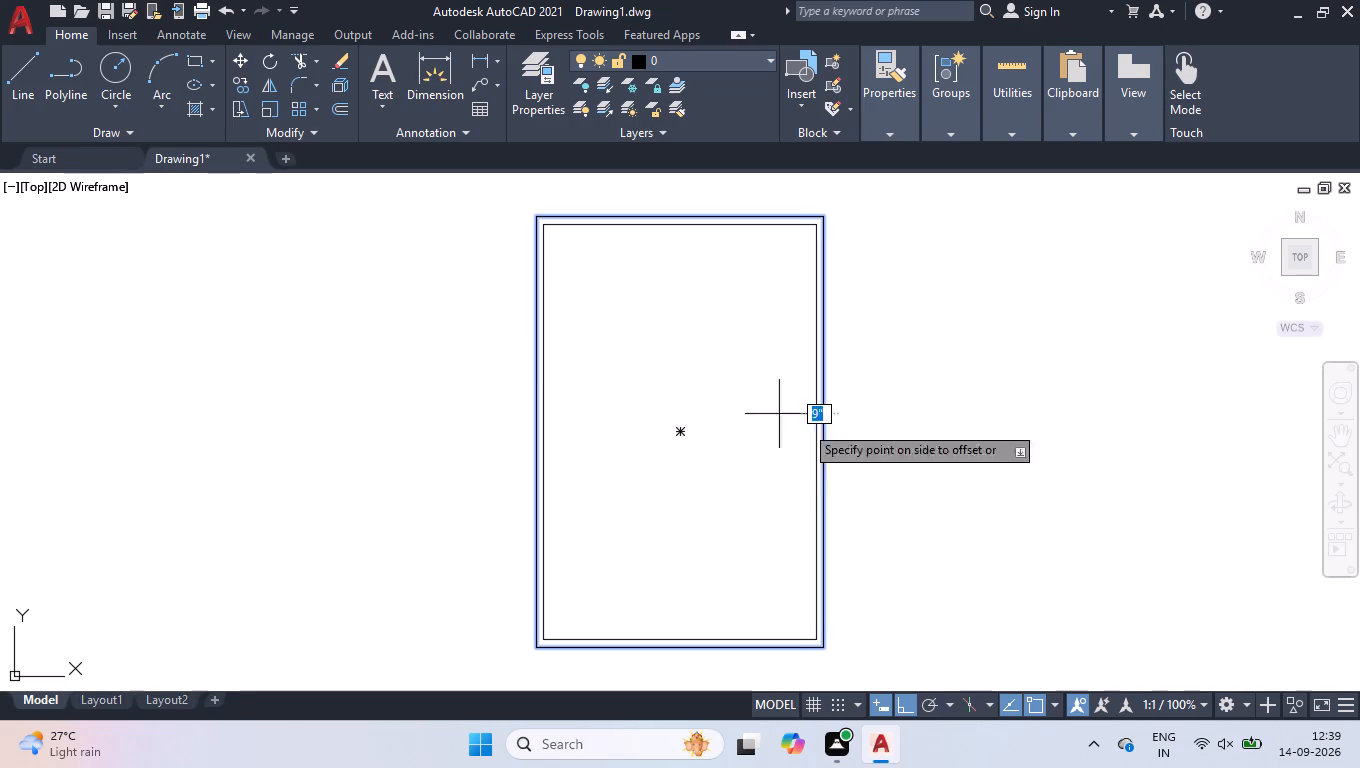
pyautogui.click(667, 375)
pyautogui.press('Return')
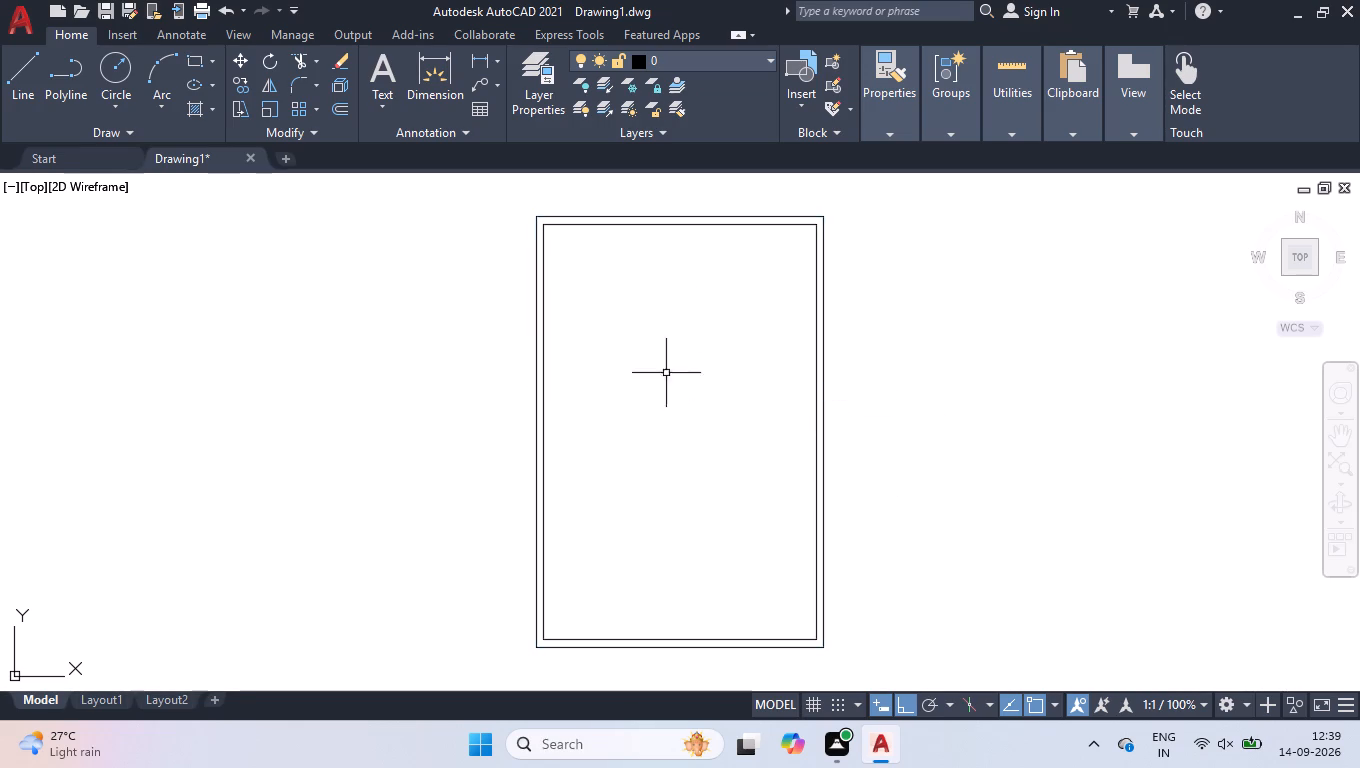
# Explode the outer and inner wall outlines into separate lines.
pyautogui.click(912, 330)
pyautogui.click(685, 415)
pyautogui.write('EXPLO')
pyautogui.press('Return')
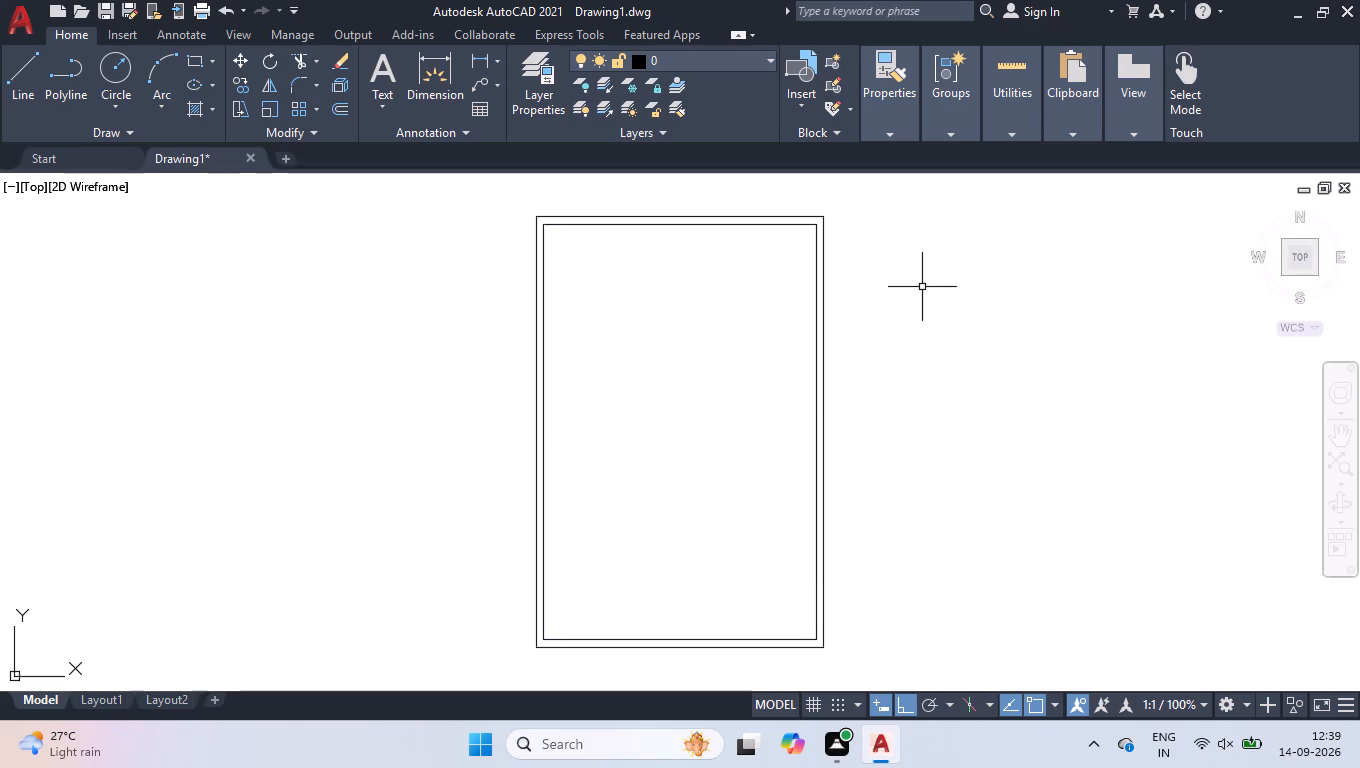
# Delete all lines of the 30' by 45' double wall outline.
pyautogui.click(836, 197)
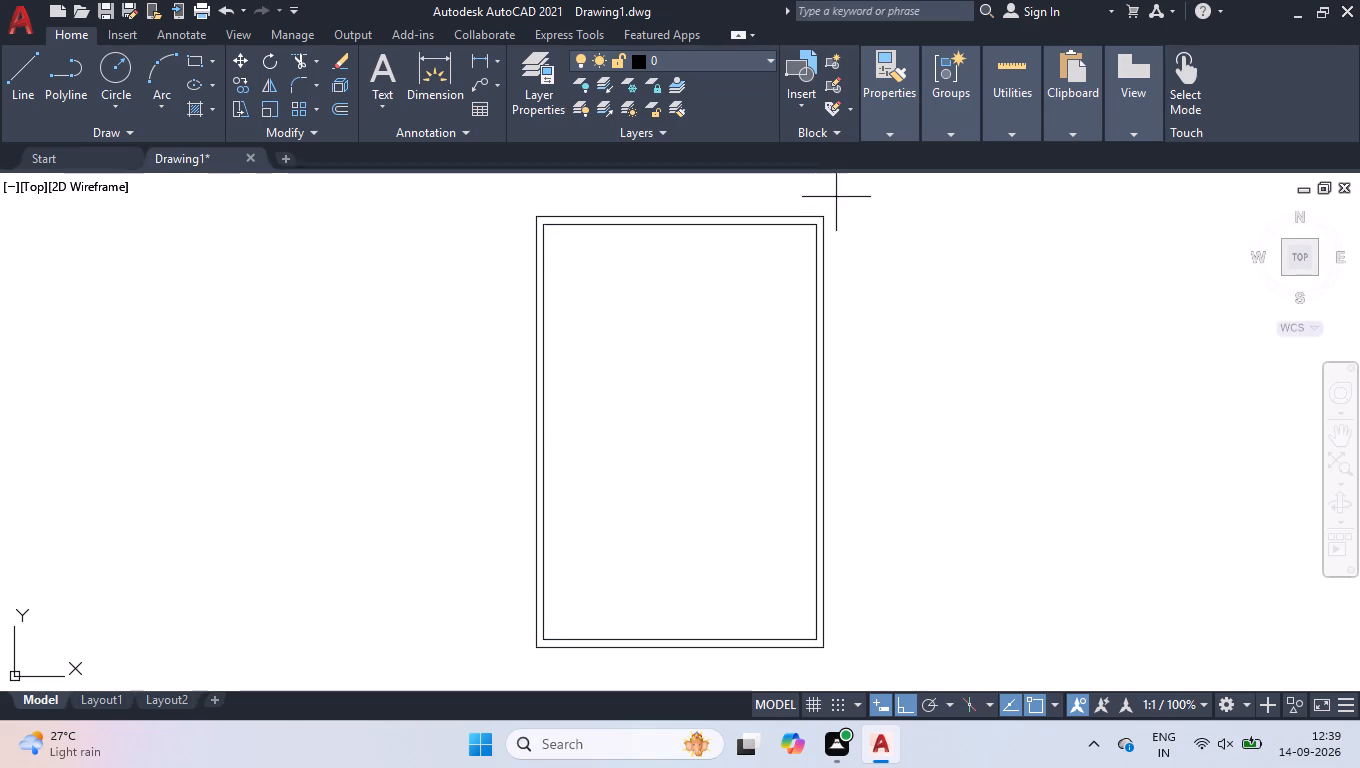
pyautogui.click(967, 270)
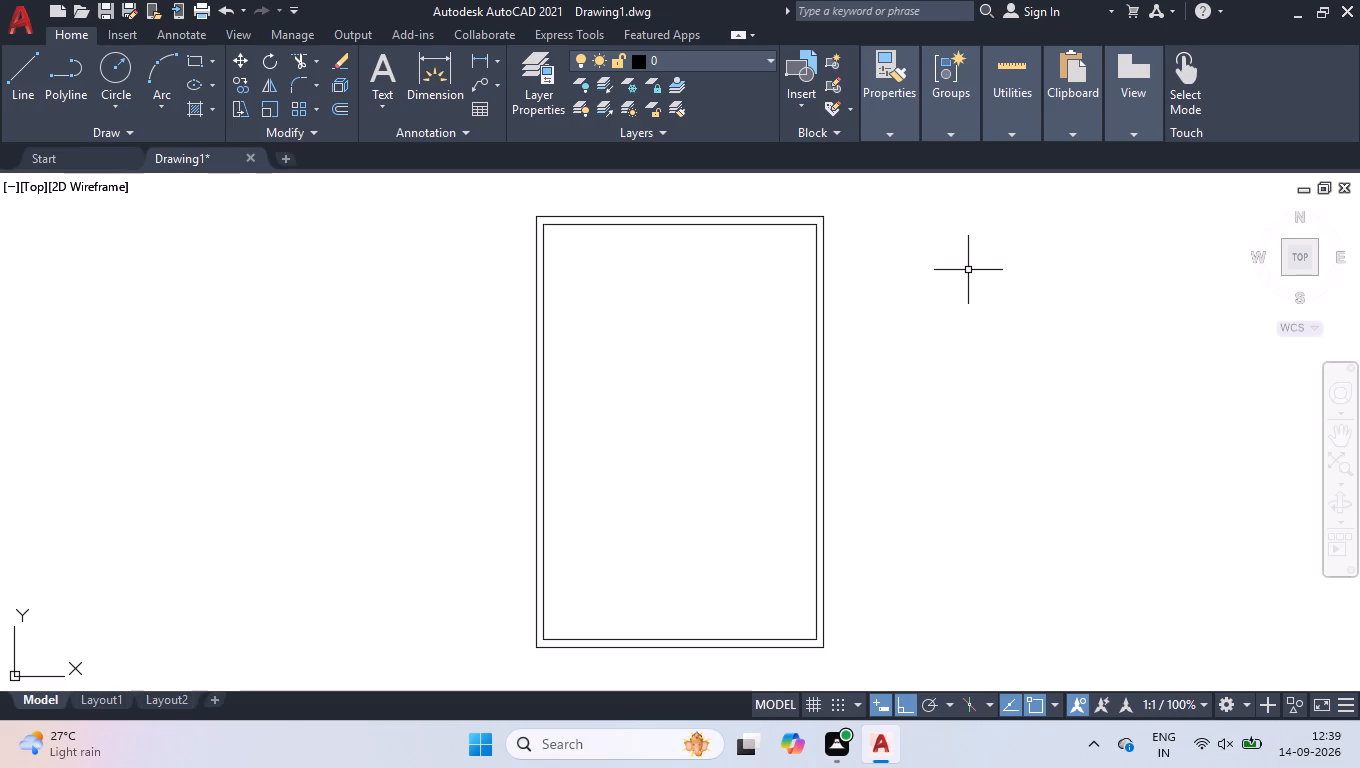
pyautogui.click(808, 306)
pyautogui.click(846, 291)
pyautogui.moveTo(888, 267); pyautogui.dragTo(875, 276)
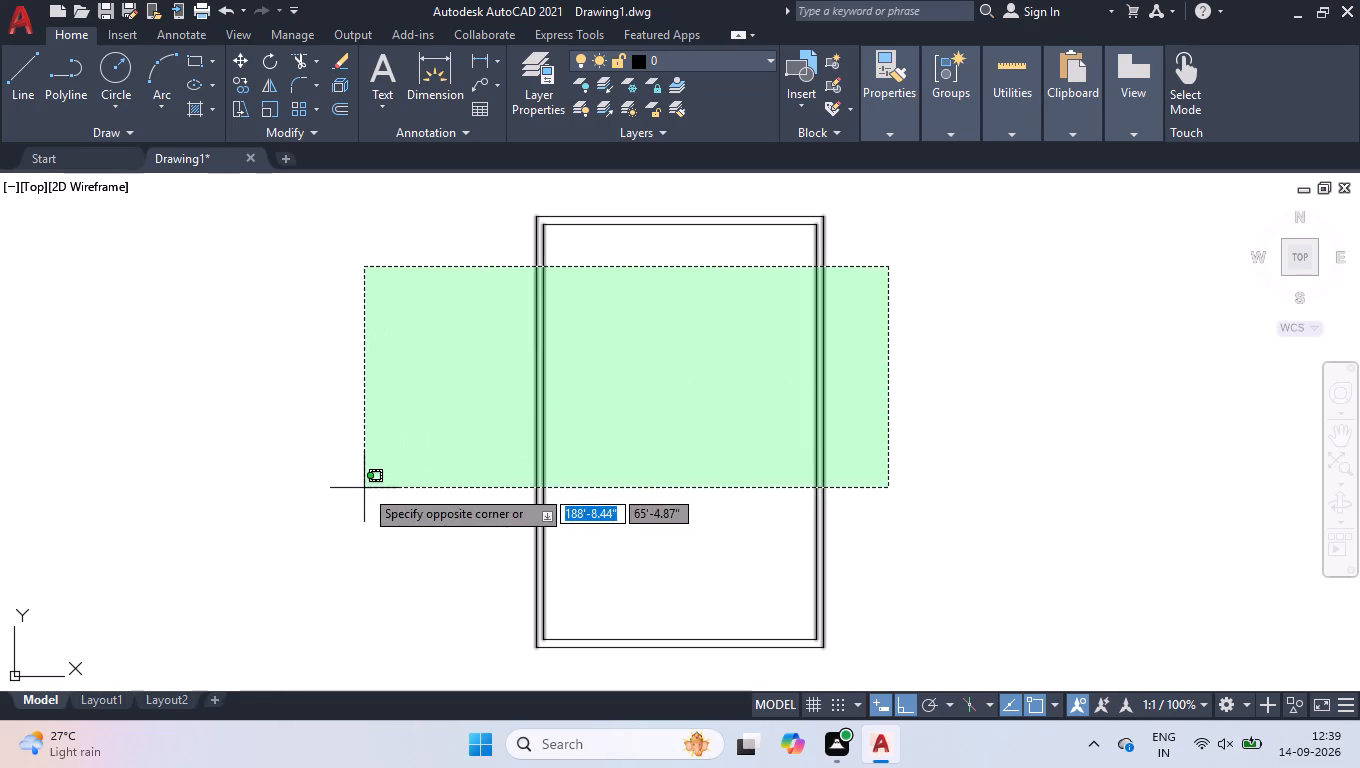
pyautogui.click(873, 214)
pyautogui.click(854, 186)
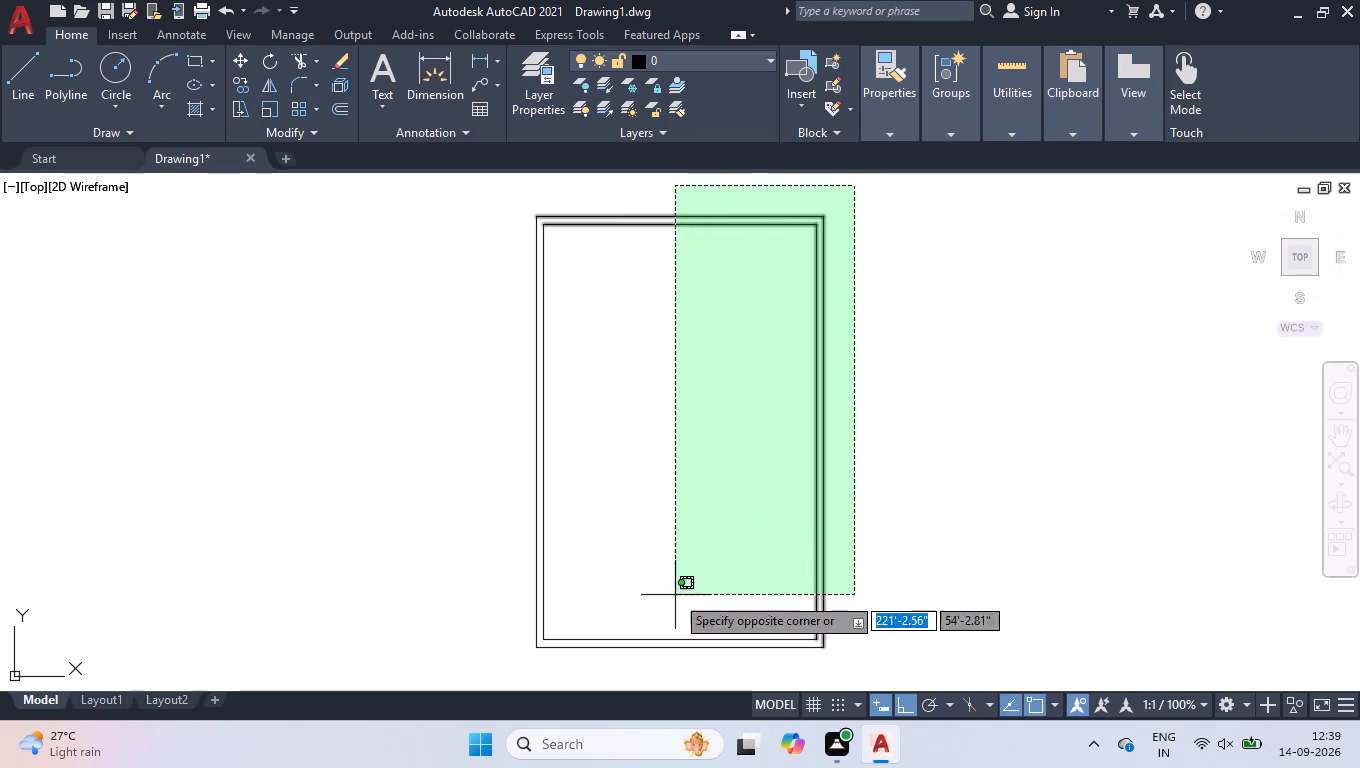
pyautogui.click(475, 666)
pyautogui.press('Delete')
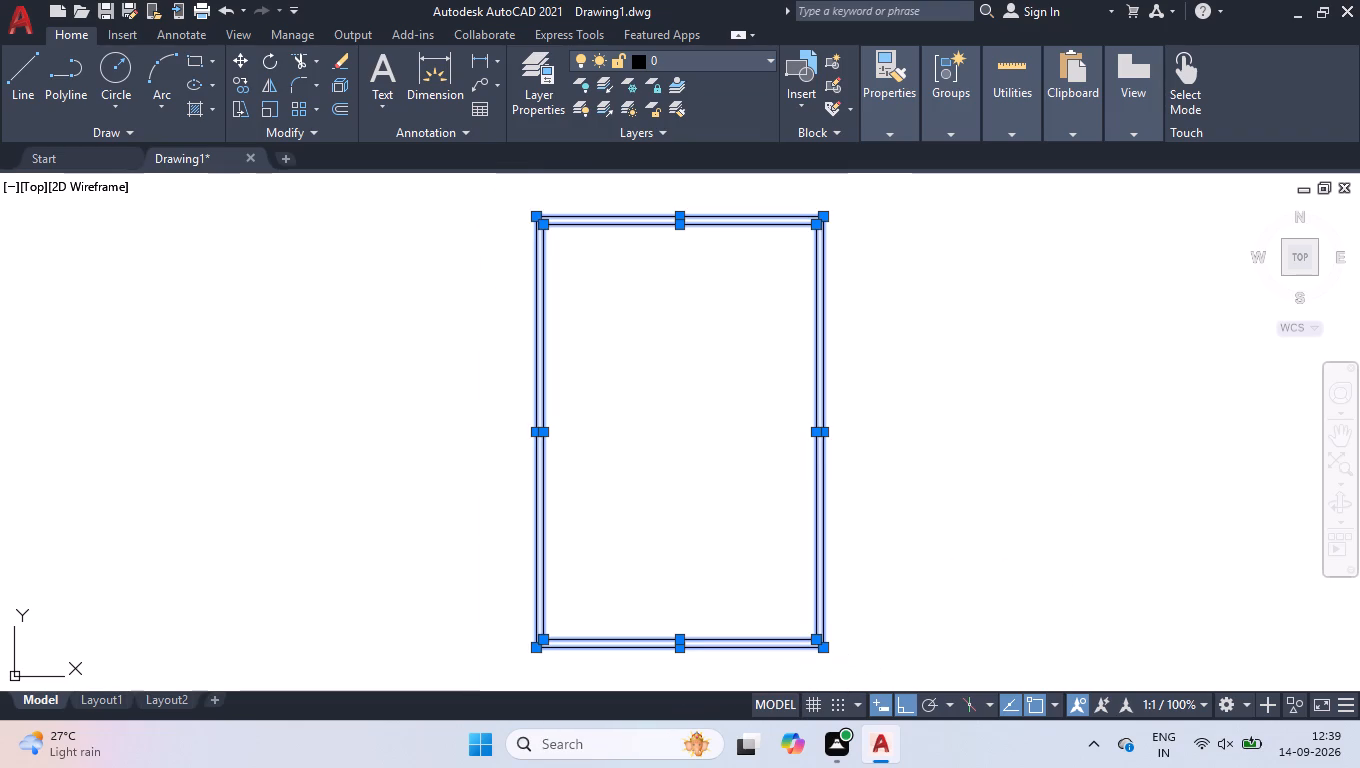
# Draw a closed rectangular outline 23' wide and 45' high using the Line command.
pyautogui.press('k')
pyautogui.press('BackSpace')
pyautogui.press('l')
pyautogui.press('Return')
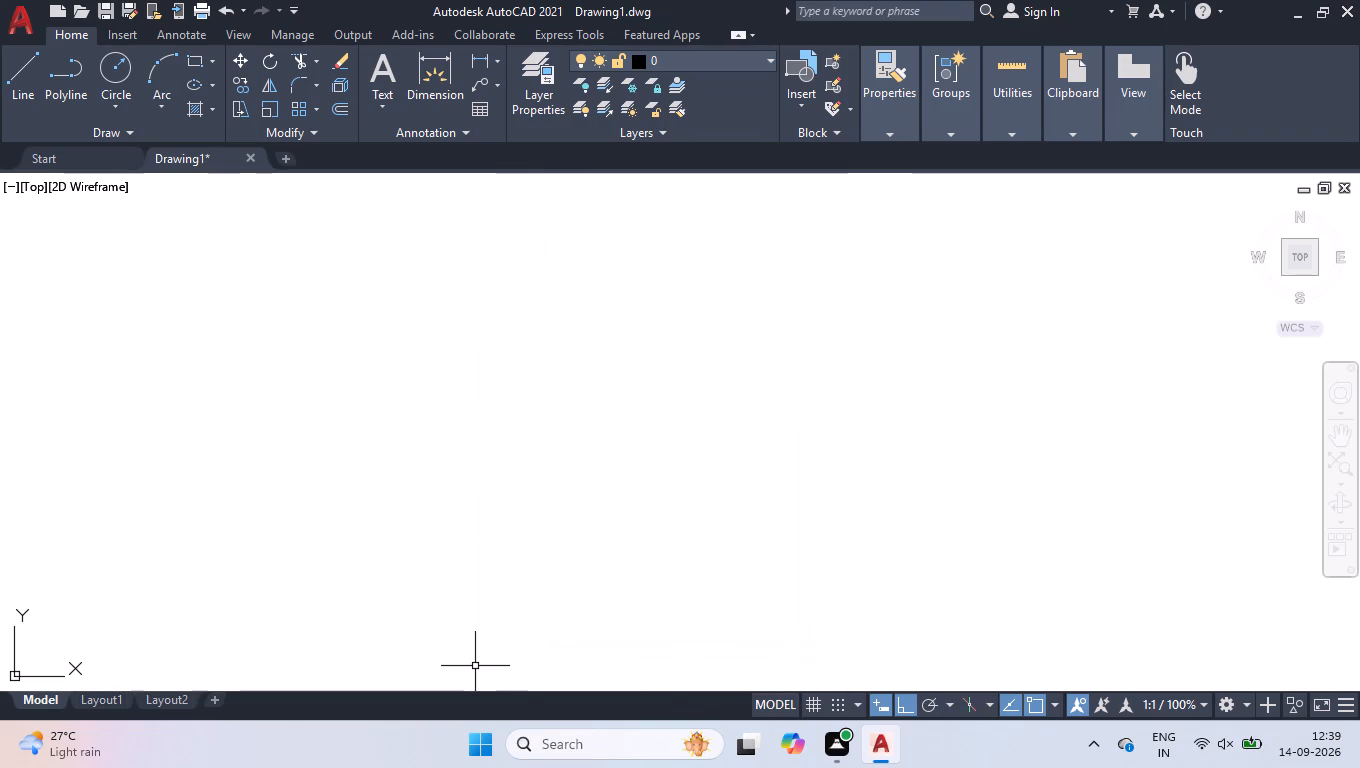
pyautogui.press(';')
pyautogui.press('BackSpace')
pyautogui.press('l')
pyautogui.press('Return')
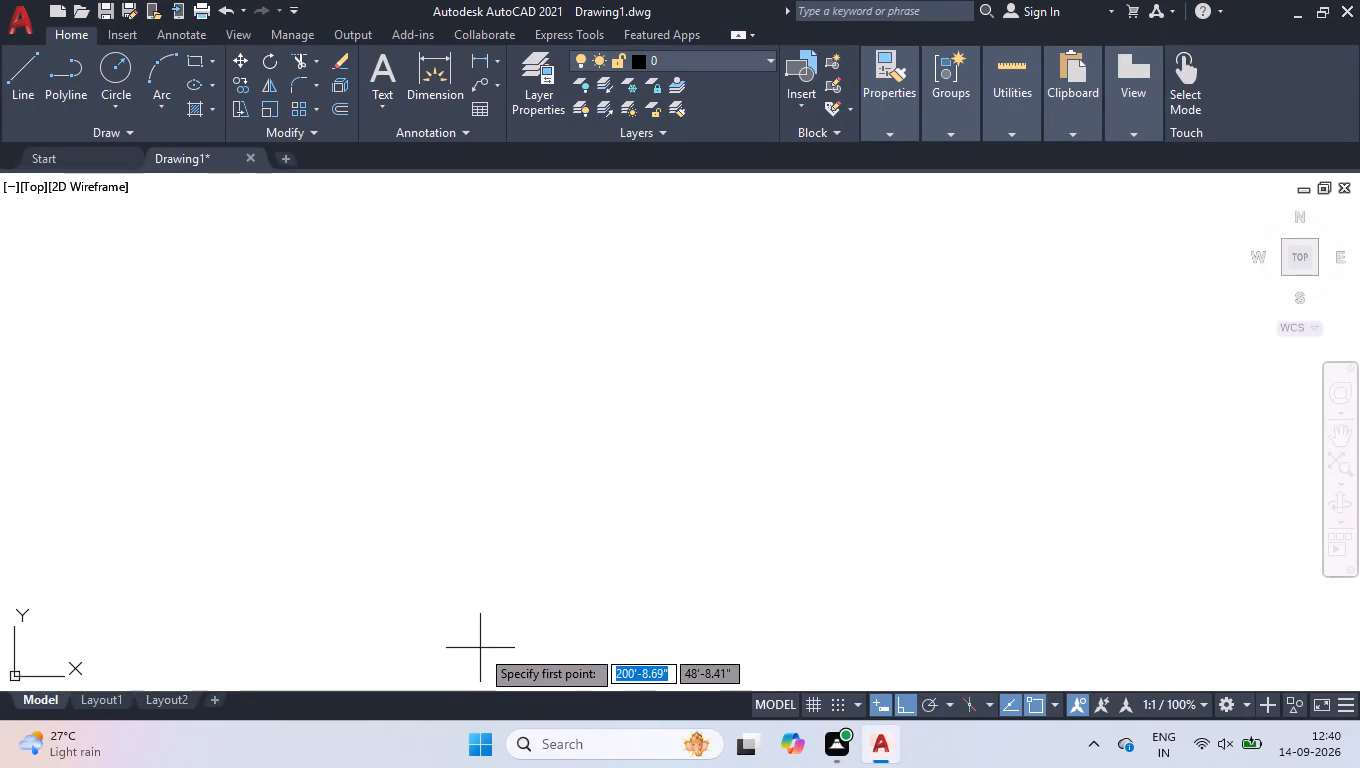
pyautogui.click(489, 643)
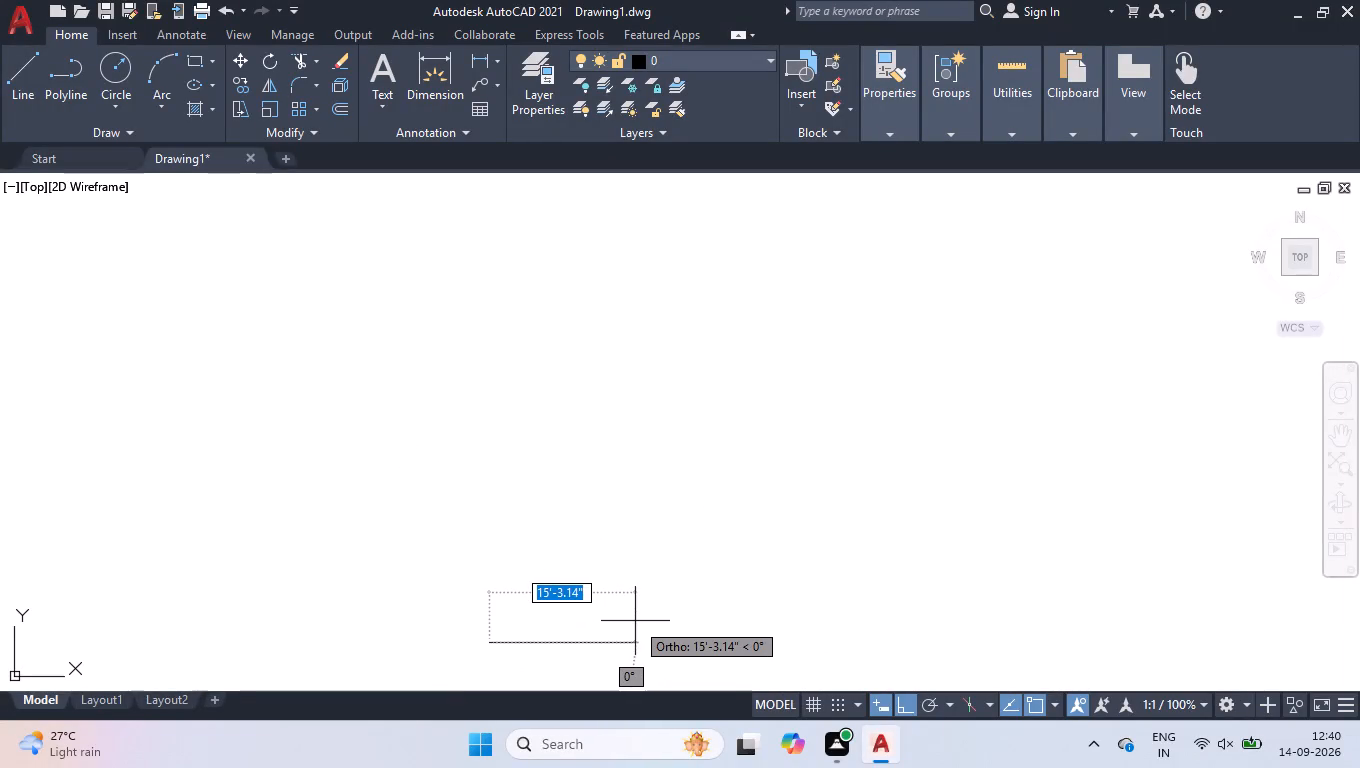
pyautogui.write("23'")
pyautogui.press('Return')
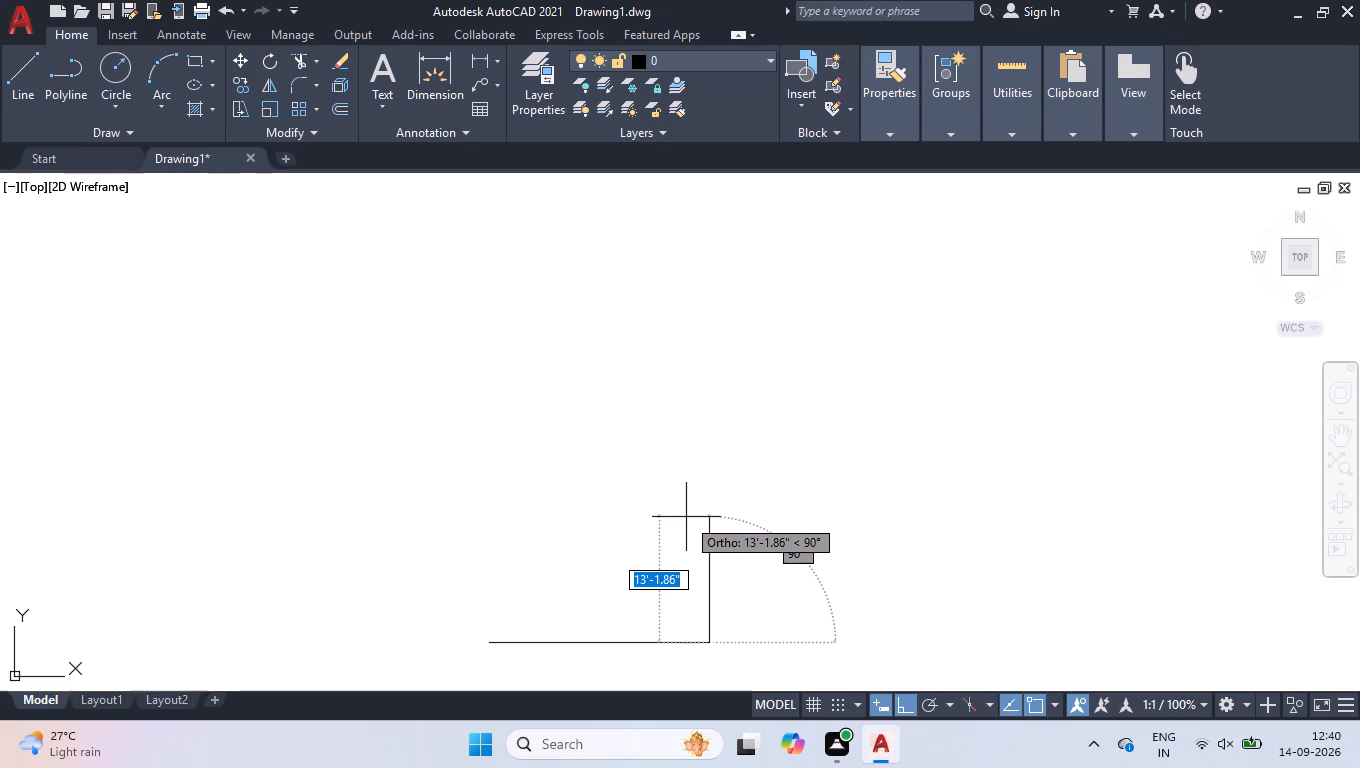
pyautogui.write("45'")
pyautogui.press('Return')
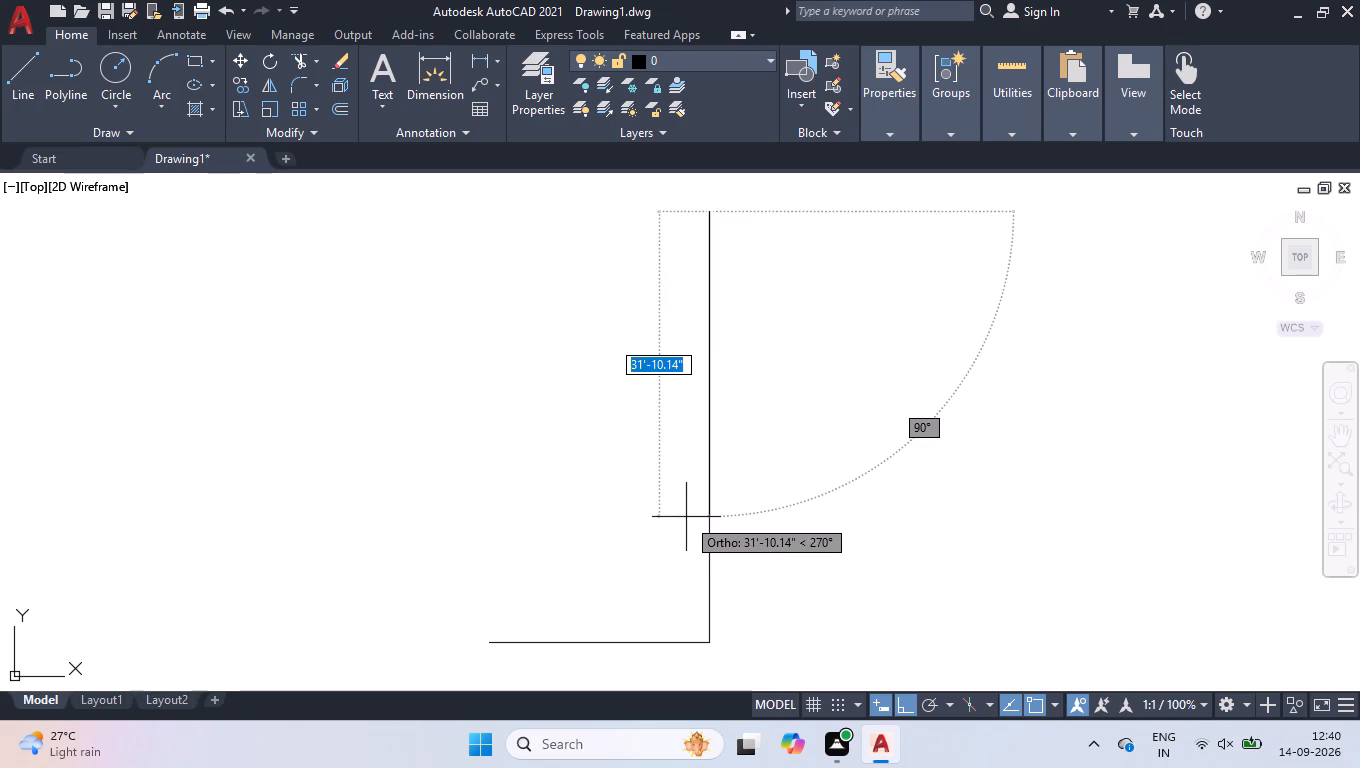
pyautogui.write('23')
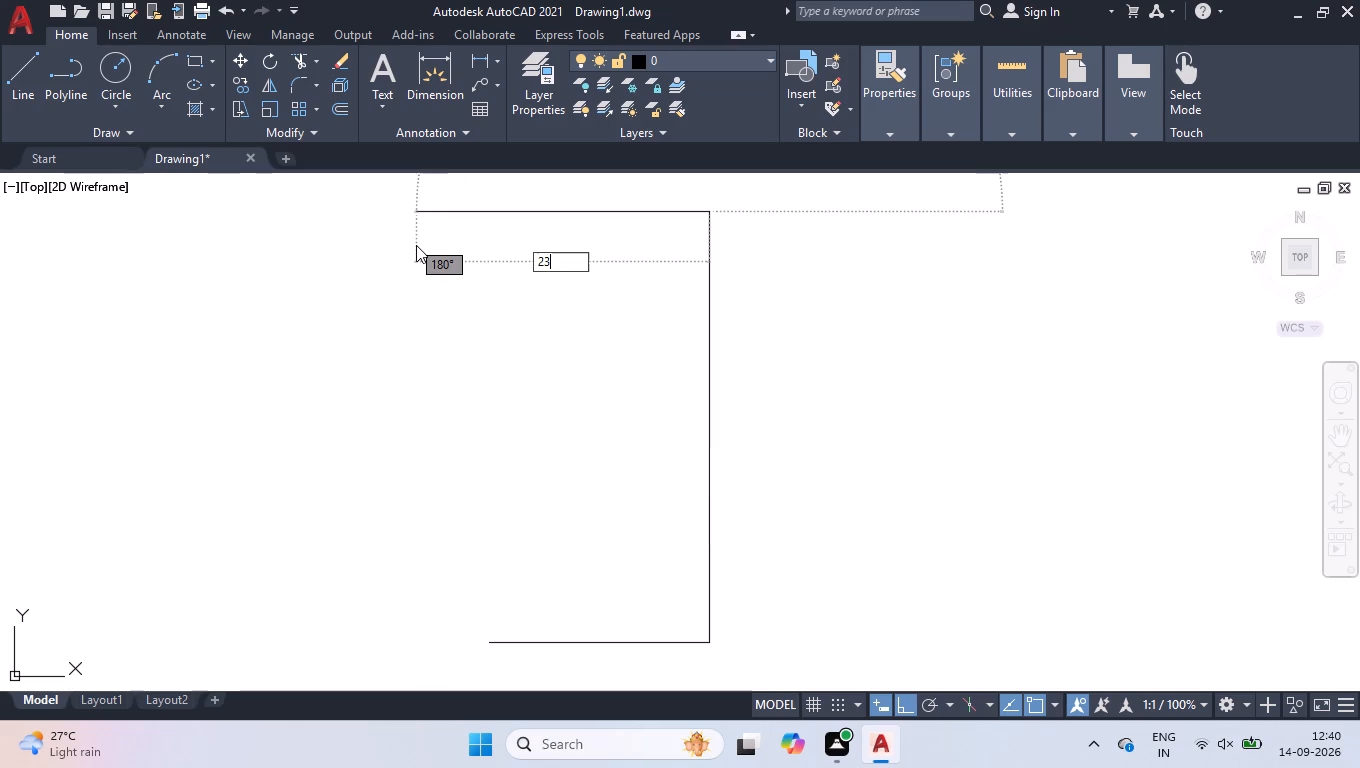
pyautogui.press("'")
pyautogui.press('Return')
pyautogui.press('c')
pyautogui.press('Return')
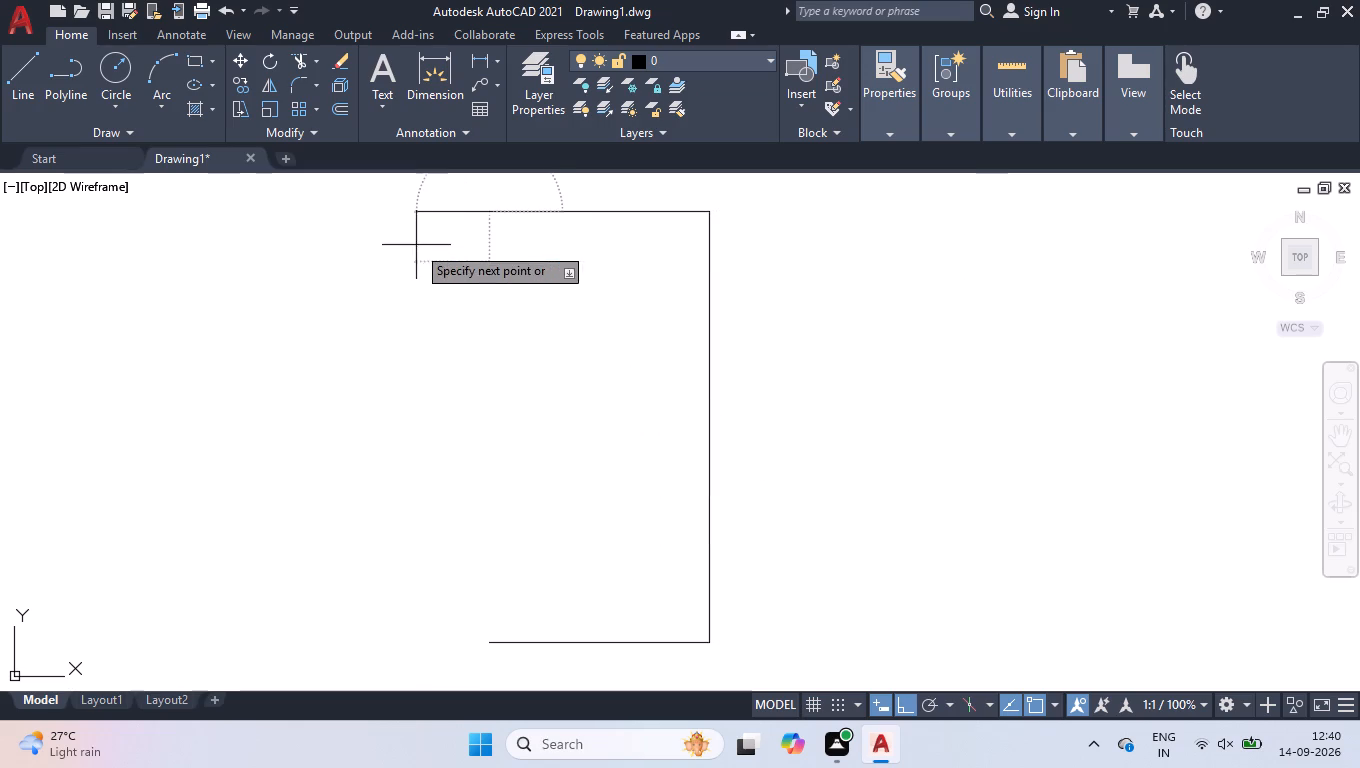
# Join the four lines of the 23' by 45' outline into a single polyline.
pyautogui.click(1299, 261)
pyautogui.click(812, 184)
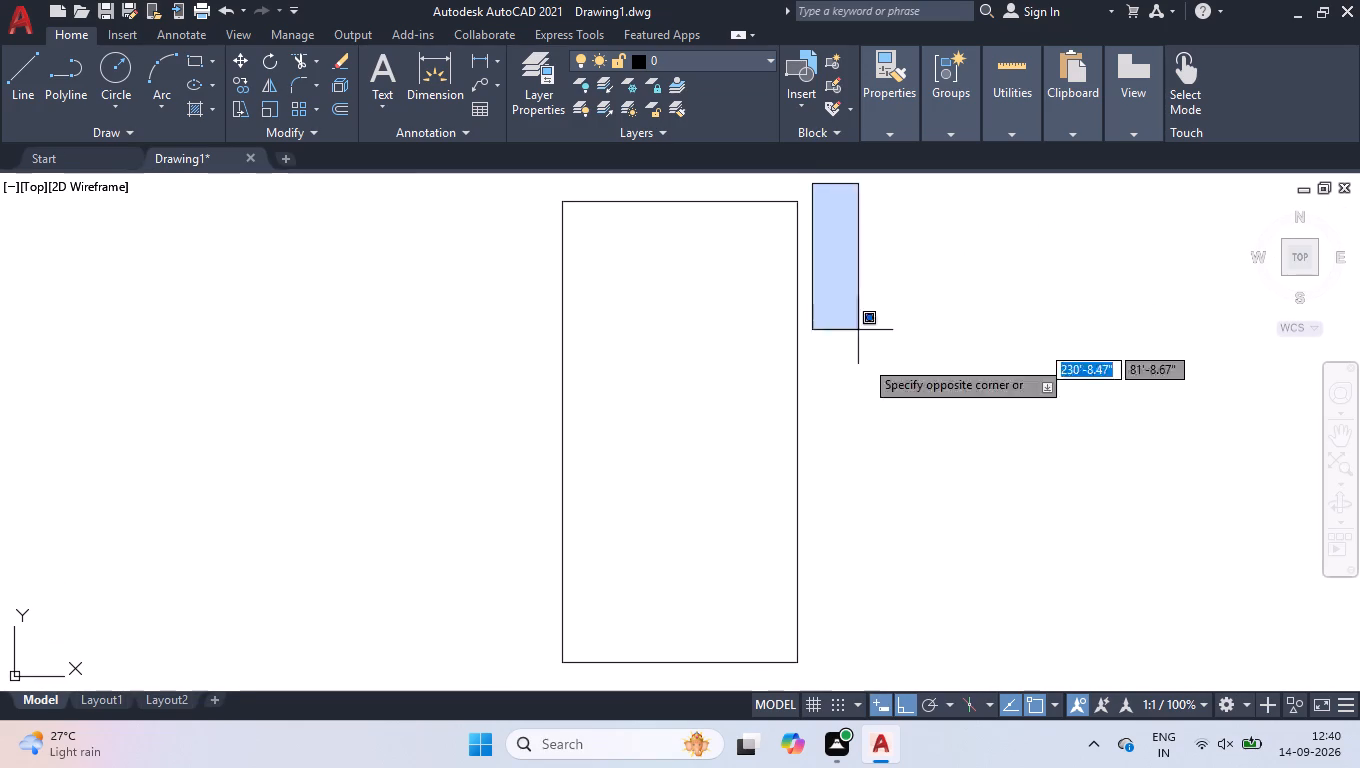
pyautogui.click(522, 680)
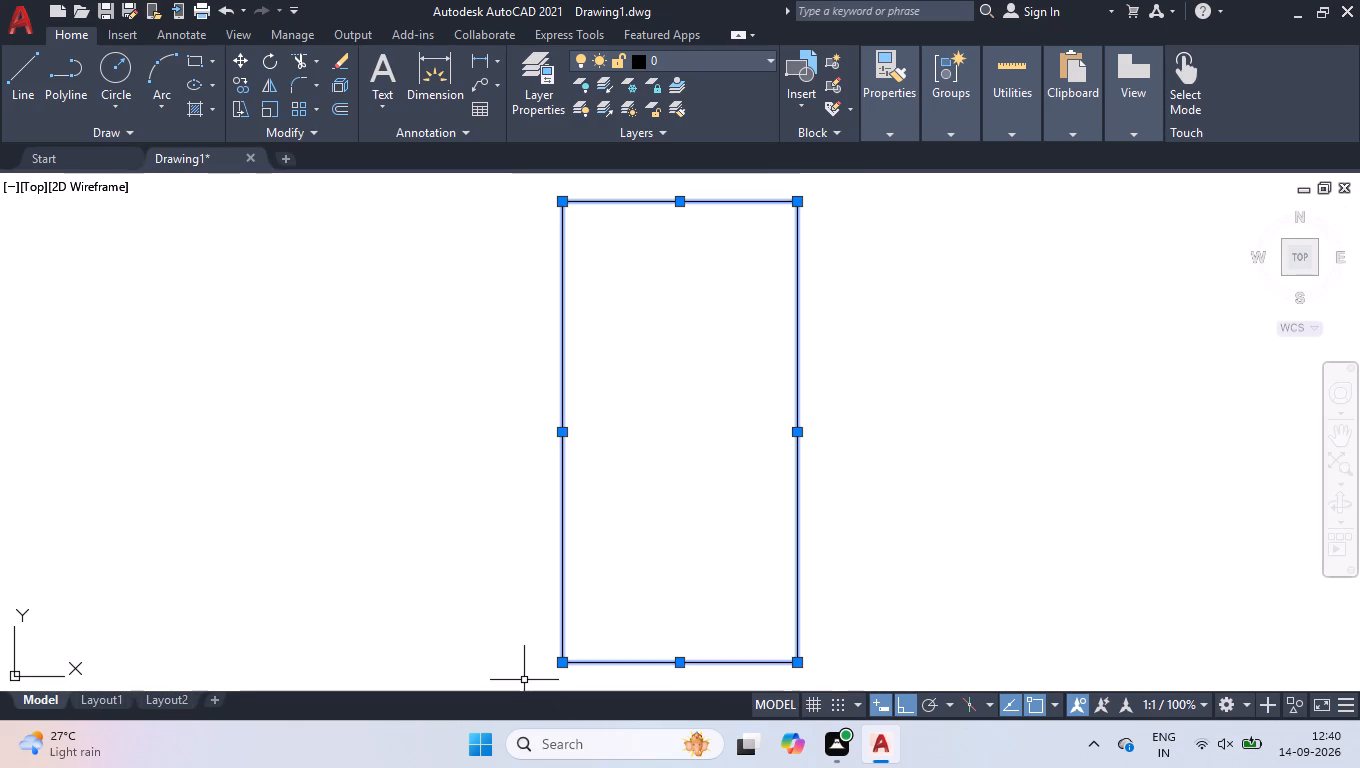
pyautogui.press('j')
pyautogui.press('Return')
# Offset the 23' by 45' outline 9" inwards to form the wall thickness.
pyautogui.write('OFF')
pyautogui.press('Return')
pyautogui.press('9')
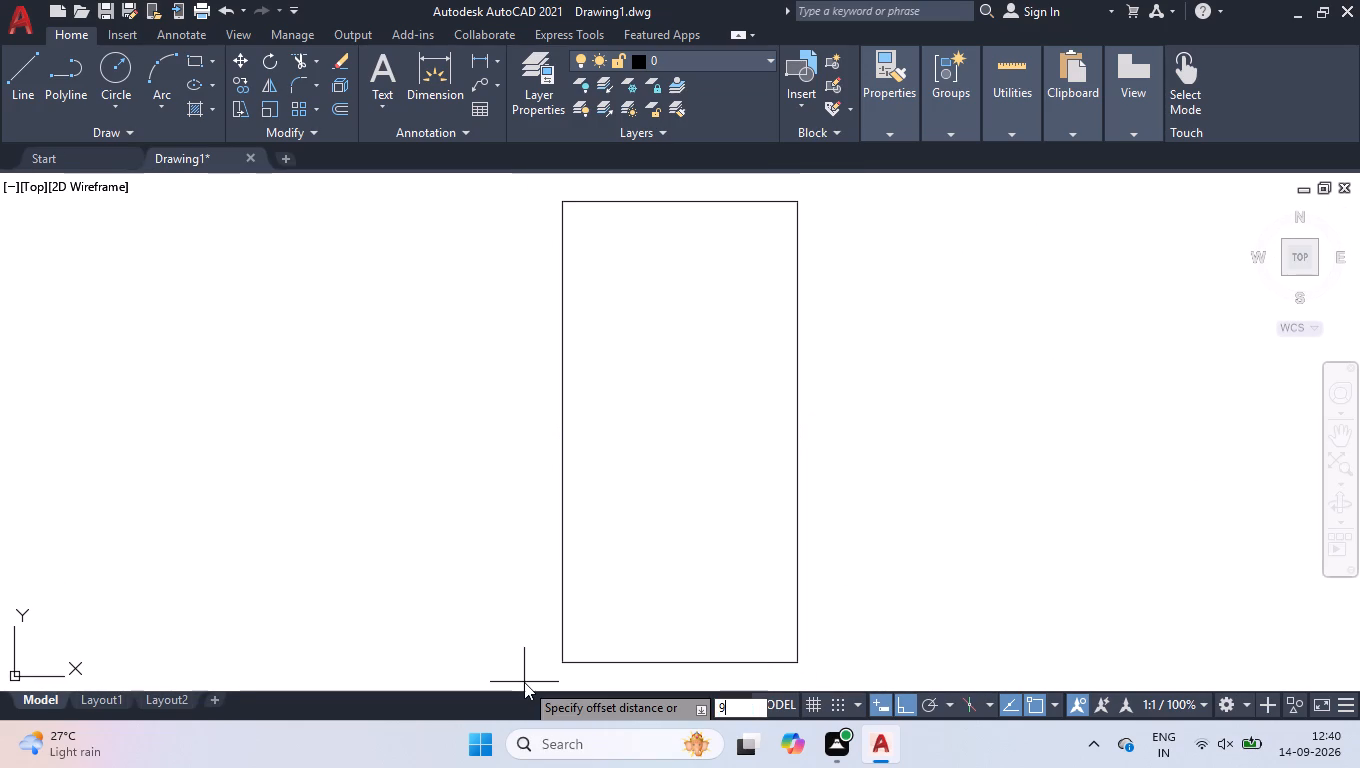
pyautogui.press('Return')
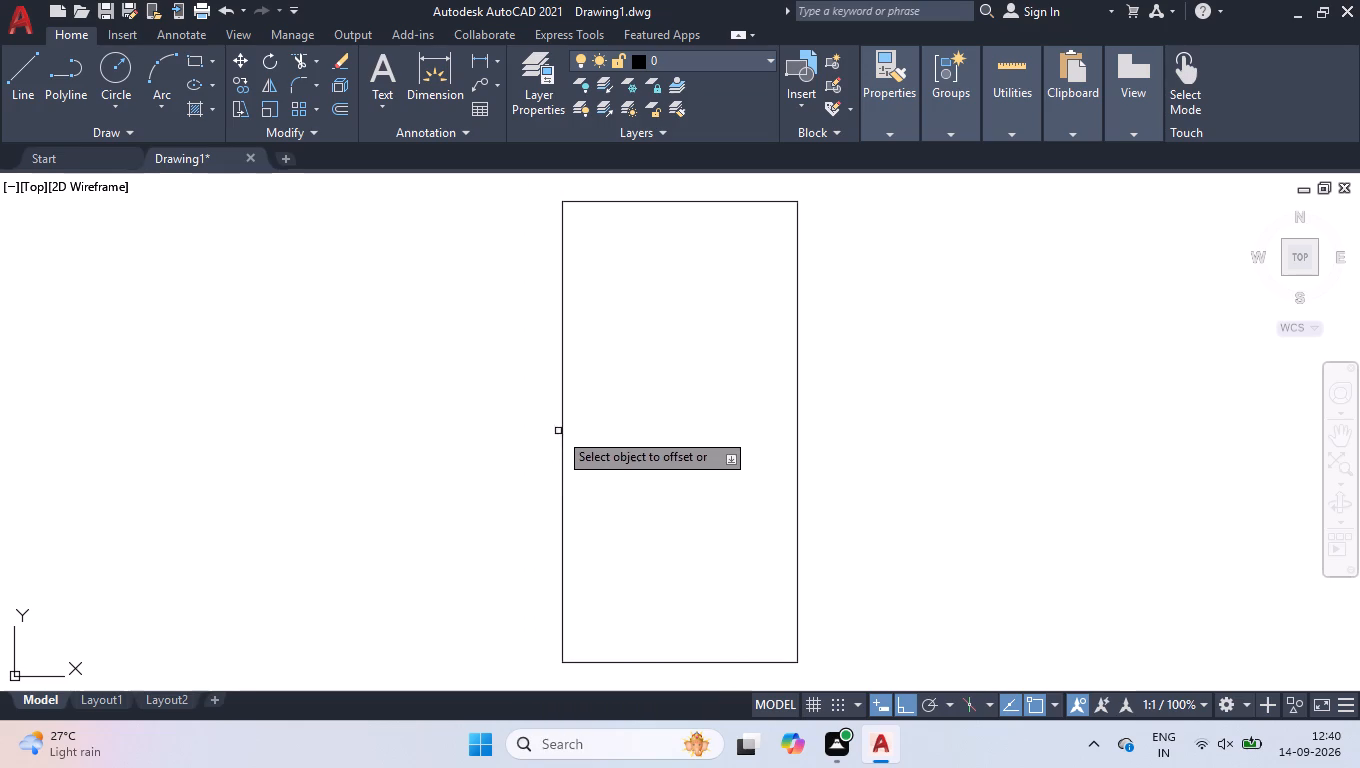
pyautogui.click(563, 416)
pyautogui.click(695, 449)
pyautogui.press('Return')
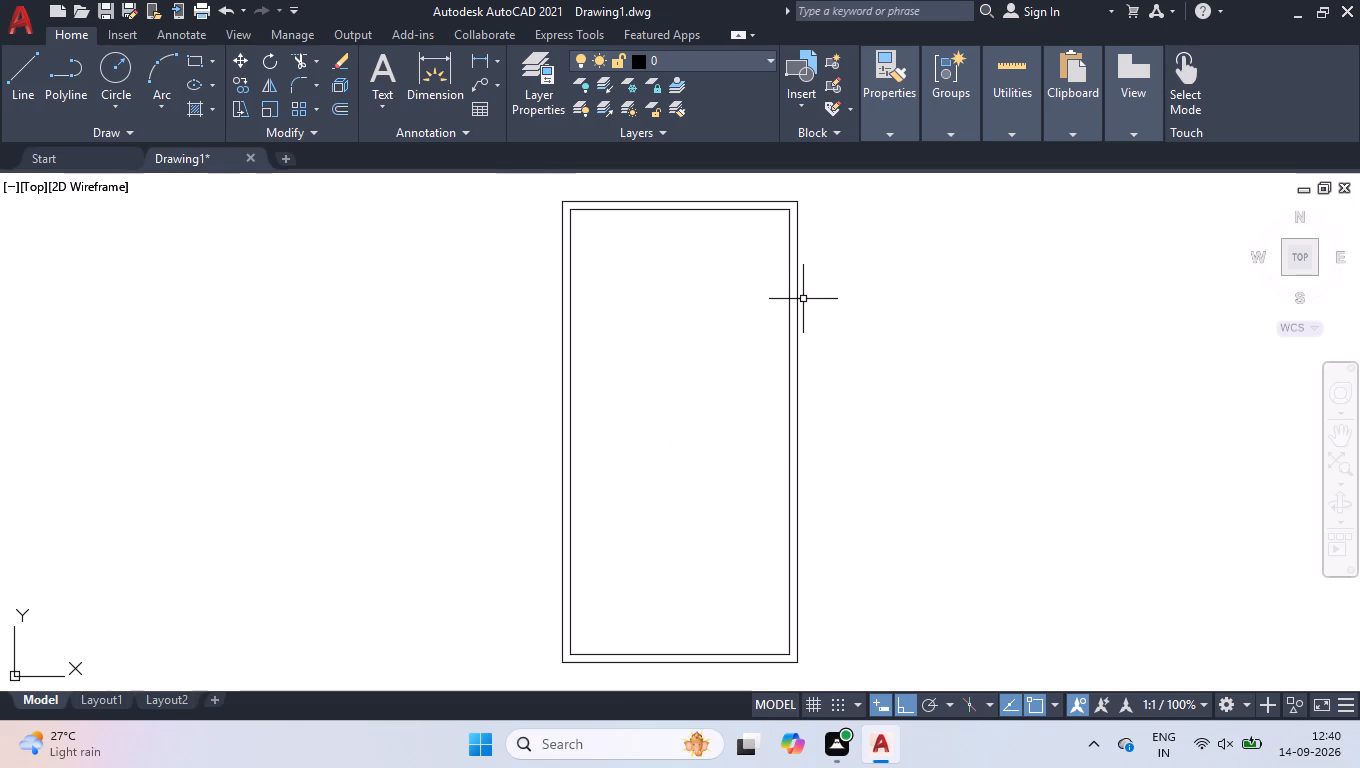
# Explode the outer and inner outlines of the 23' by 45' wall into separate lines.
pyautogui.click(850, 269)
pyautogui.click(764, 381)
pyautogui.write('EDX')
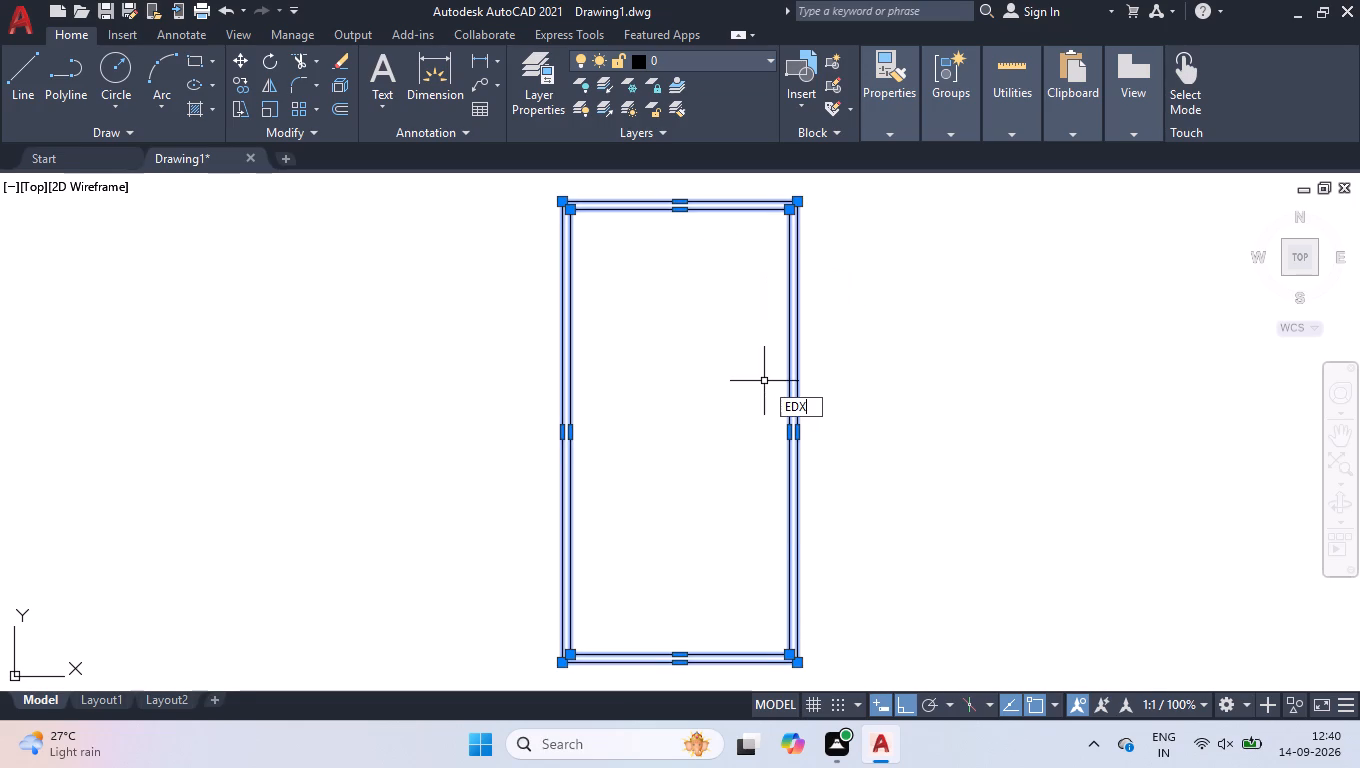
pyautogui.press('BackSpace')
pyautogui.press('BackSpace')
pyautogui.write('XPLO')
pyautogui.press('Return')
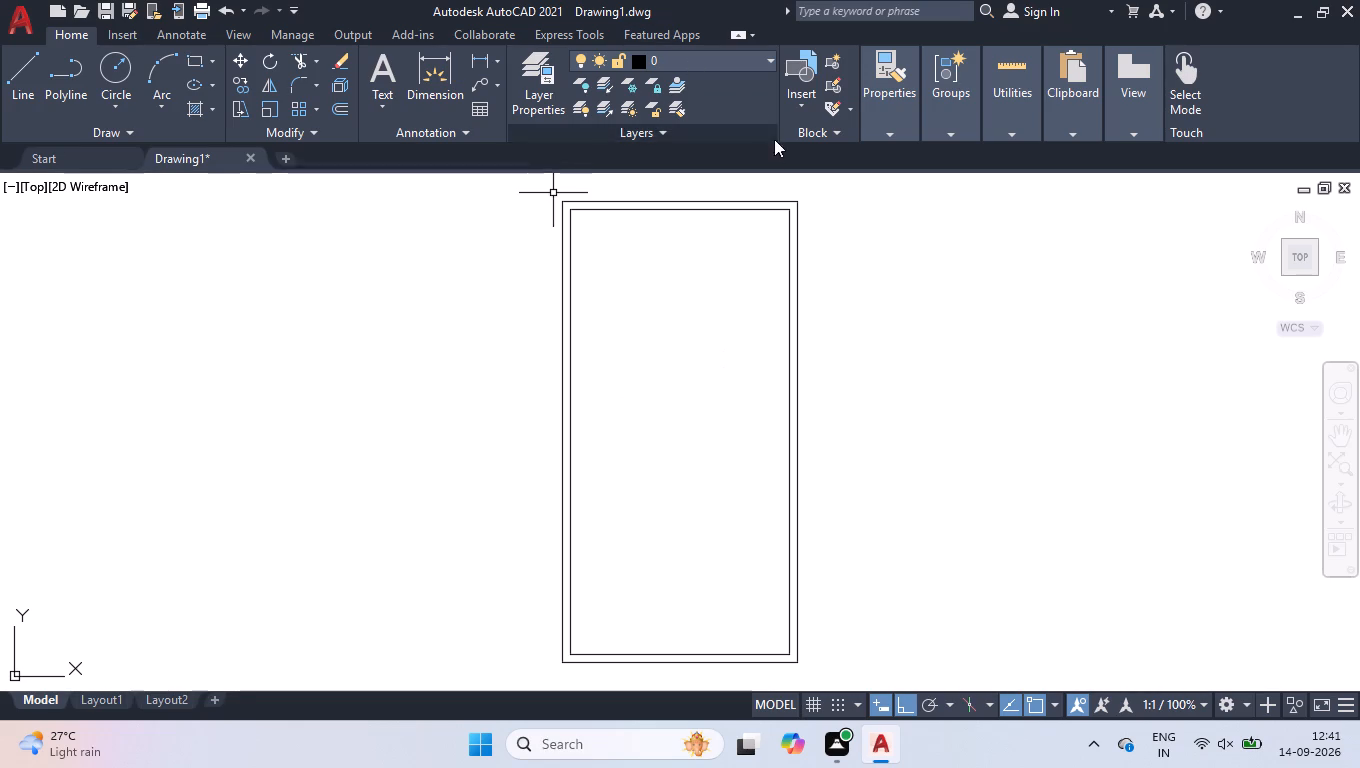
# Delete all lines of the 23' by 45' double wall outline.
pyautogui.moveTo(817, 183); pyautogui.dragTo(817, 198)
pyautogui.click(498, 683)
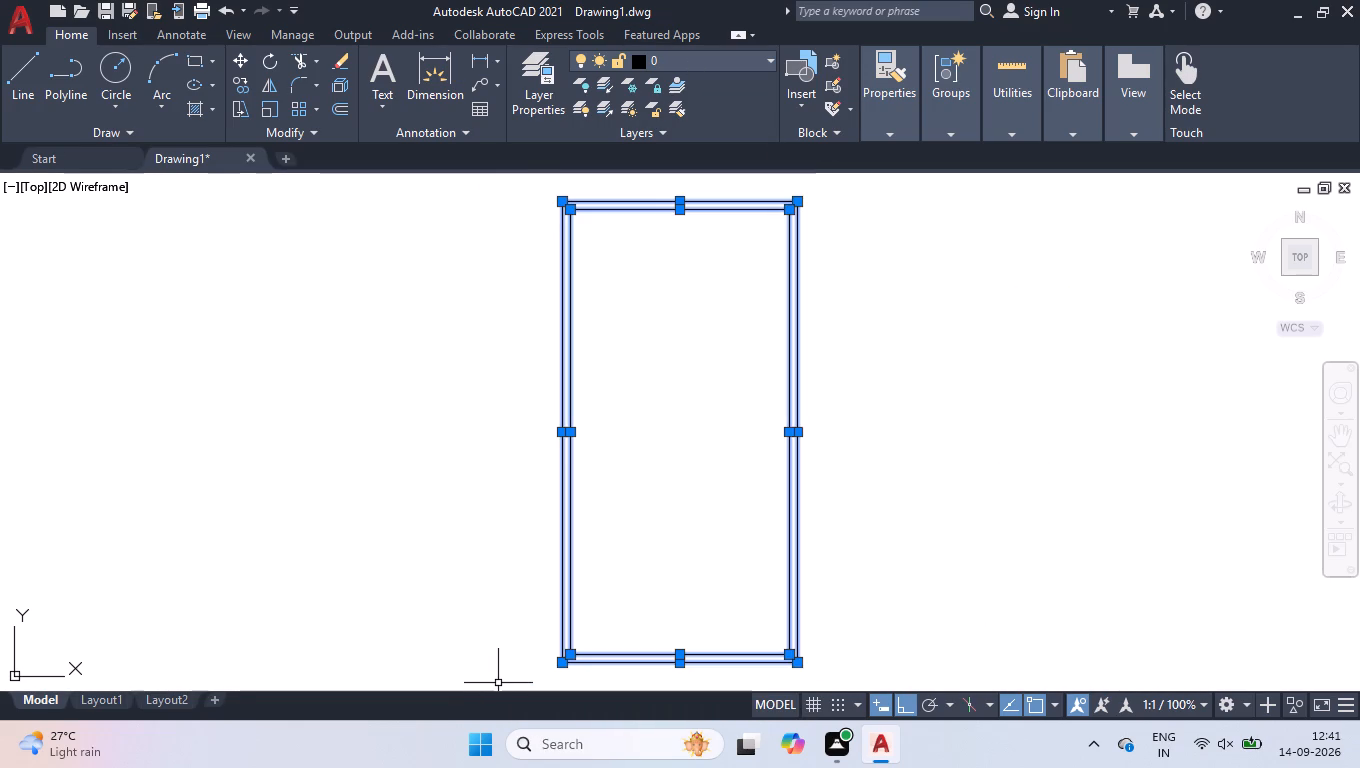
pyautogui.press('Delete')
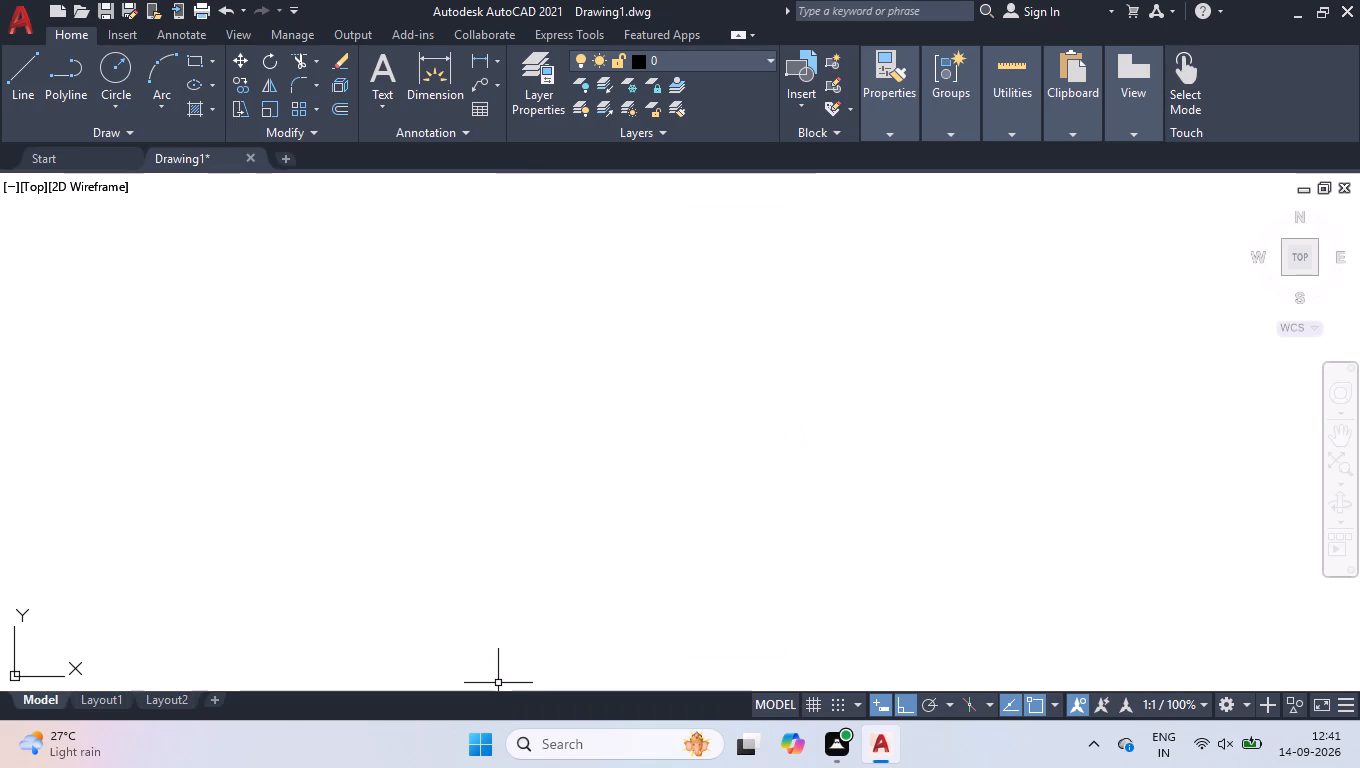
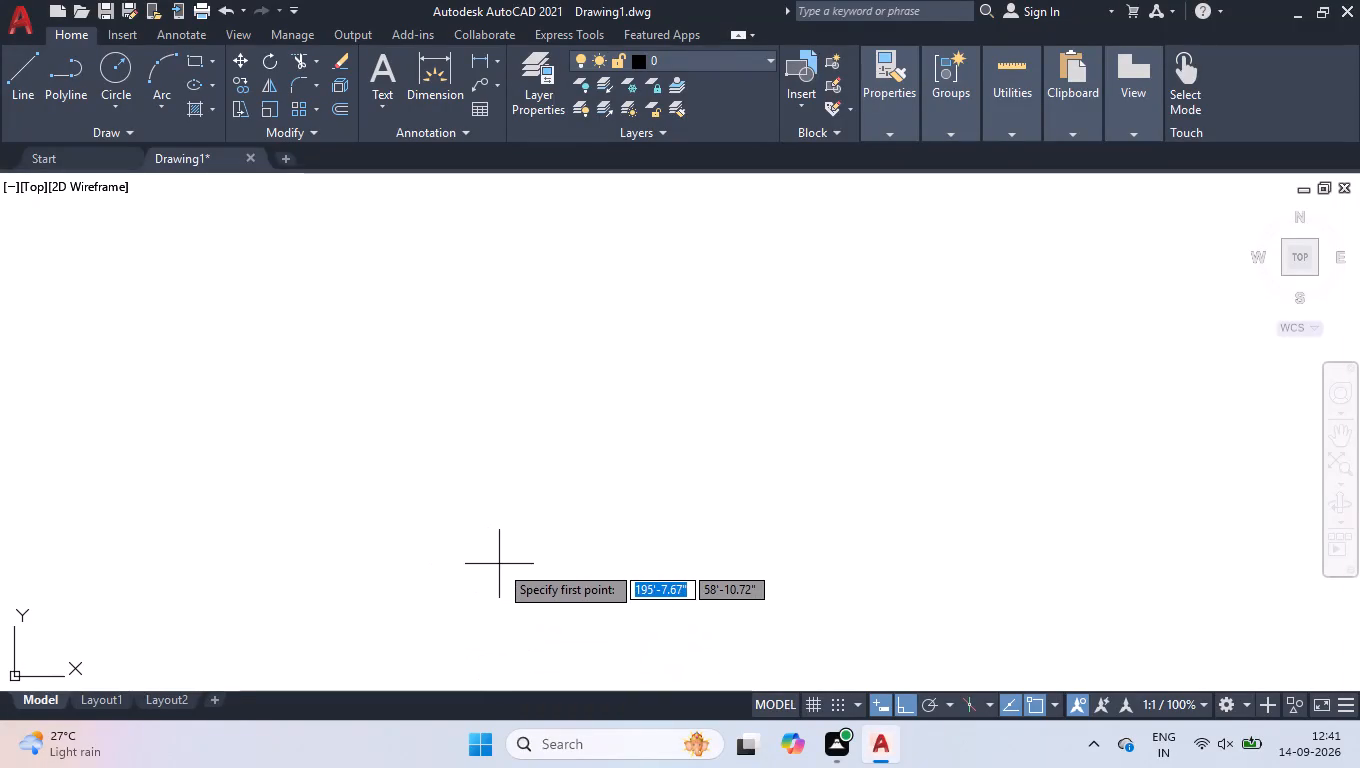
# Draw a closed rectangular outline 25' wide by 45' high with lines.
pyautogui.click(513, 631)
pyautogui.write('25')
pyautogui.press("'")
pyautogui.press('Return')
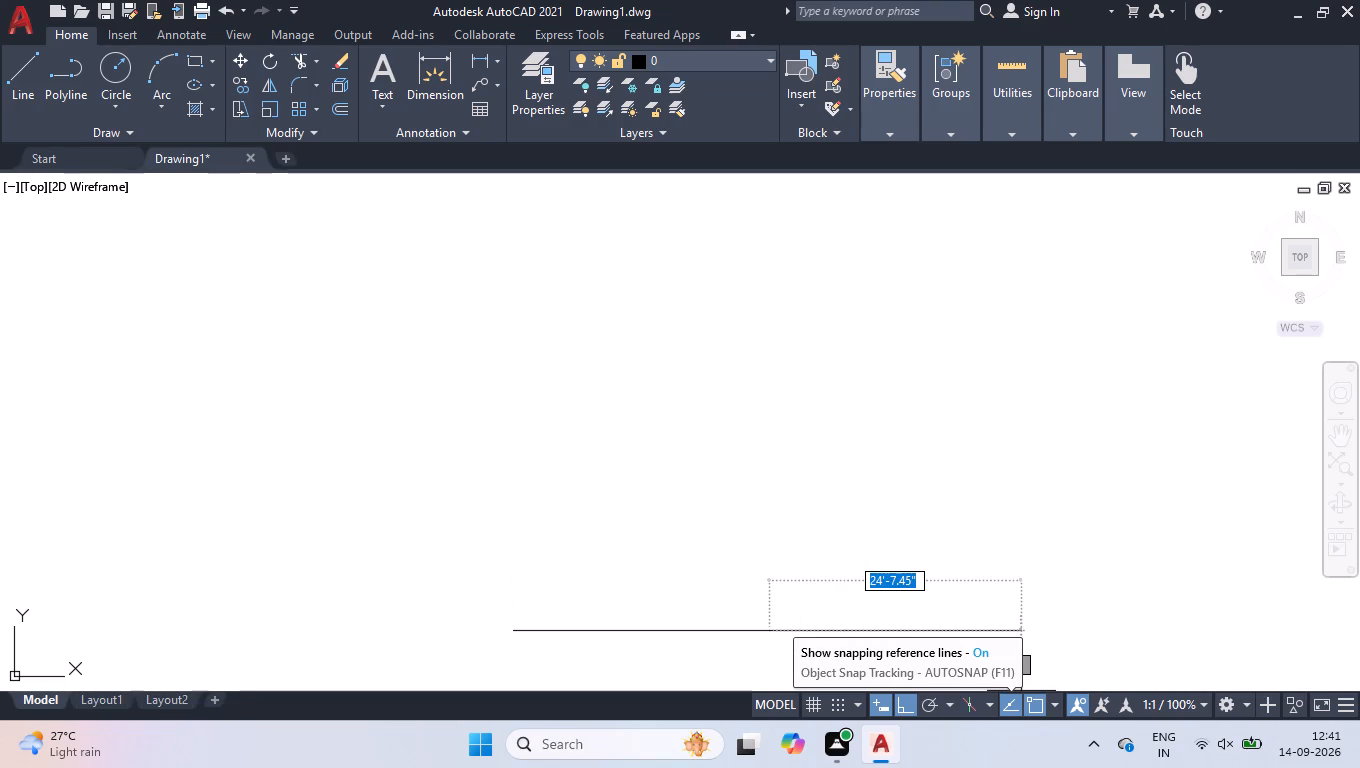
pyautogui.write("45'")
pyautogui.press('Return')
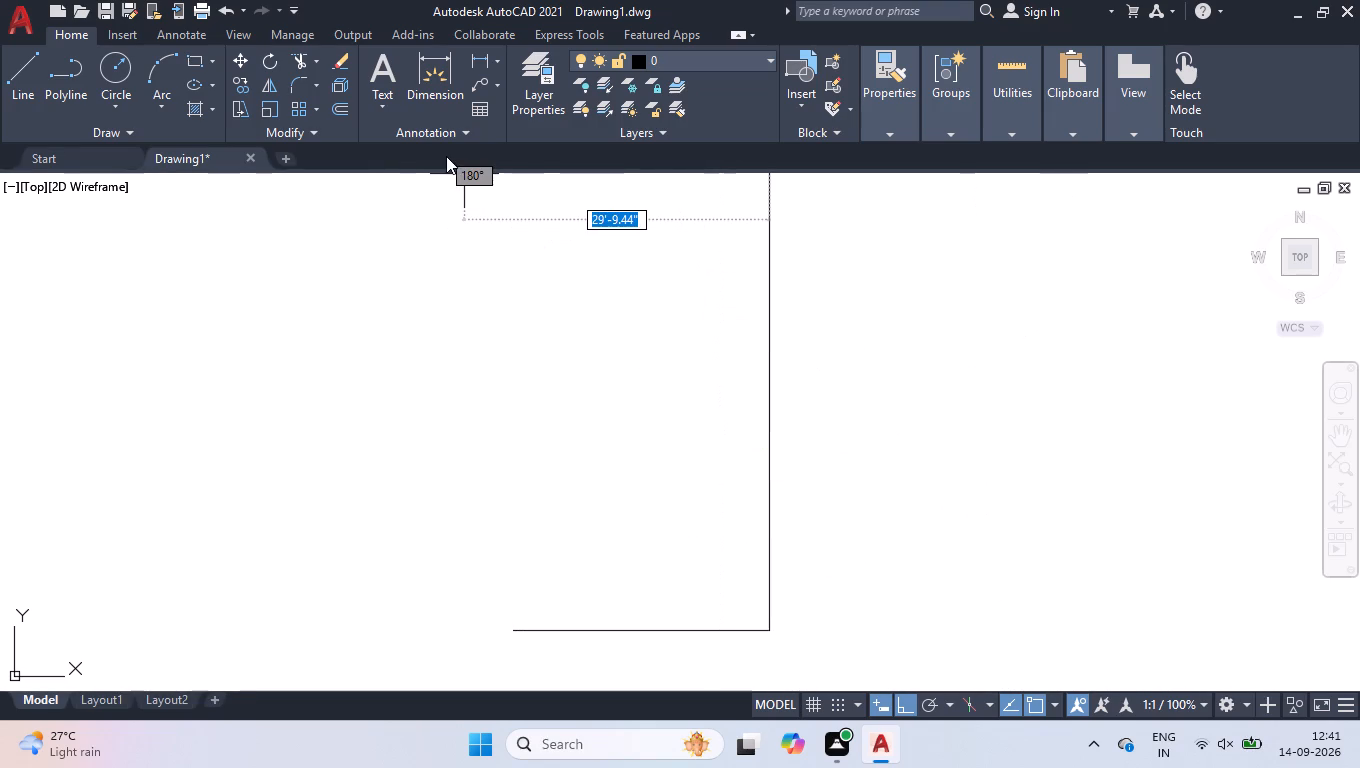
pyautogui.write("25'")
pyautogui.press('Return')
pyautogui.press('c')
pyautogui.press('Return')
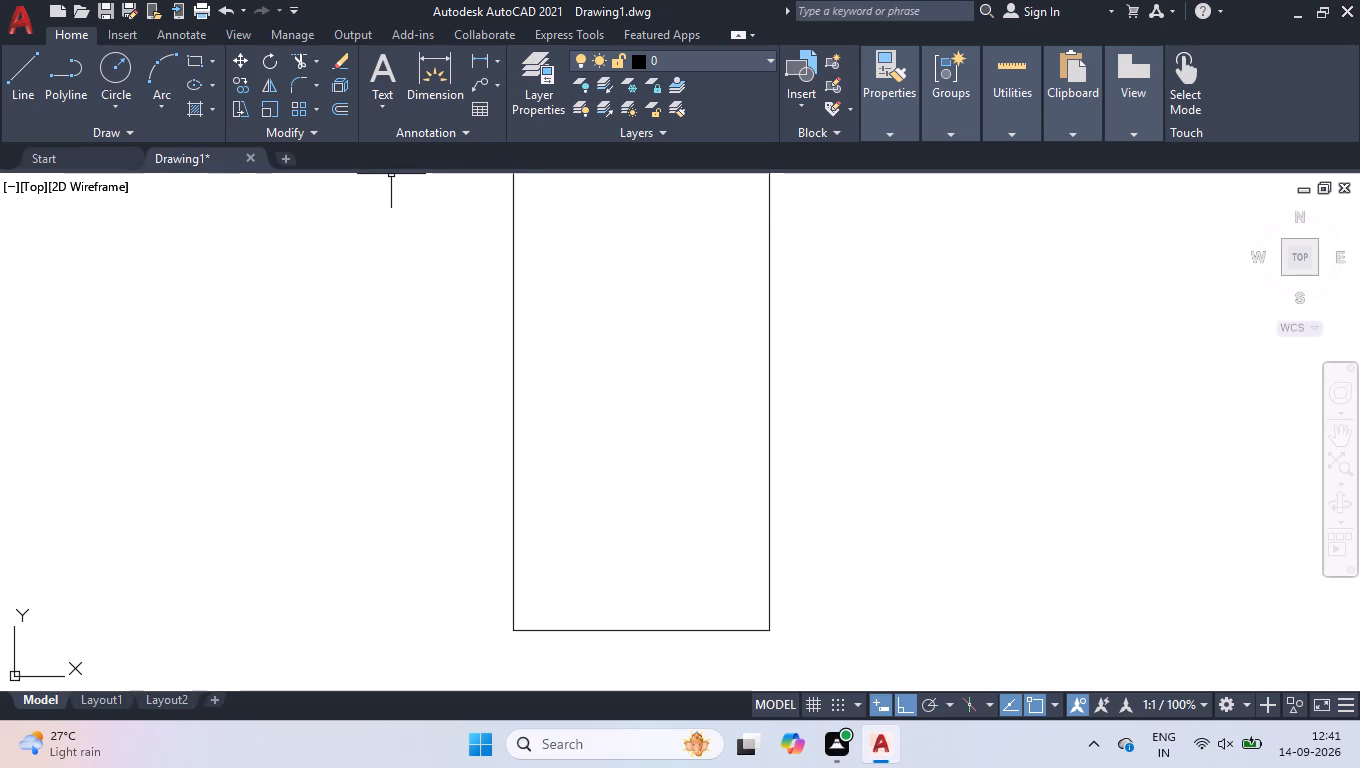
# Join the four lines of the 25' by 45' outline into a single polyline.
pyautogui.click(1300, 254)
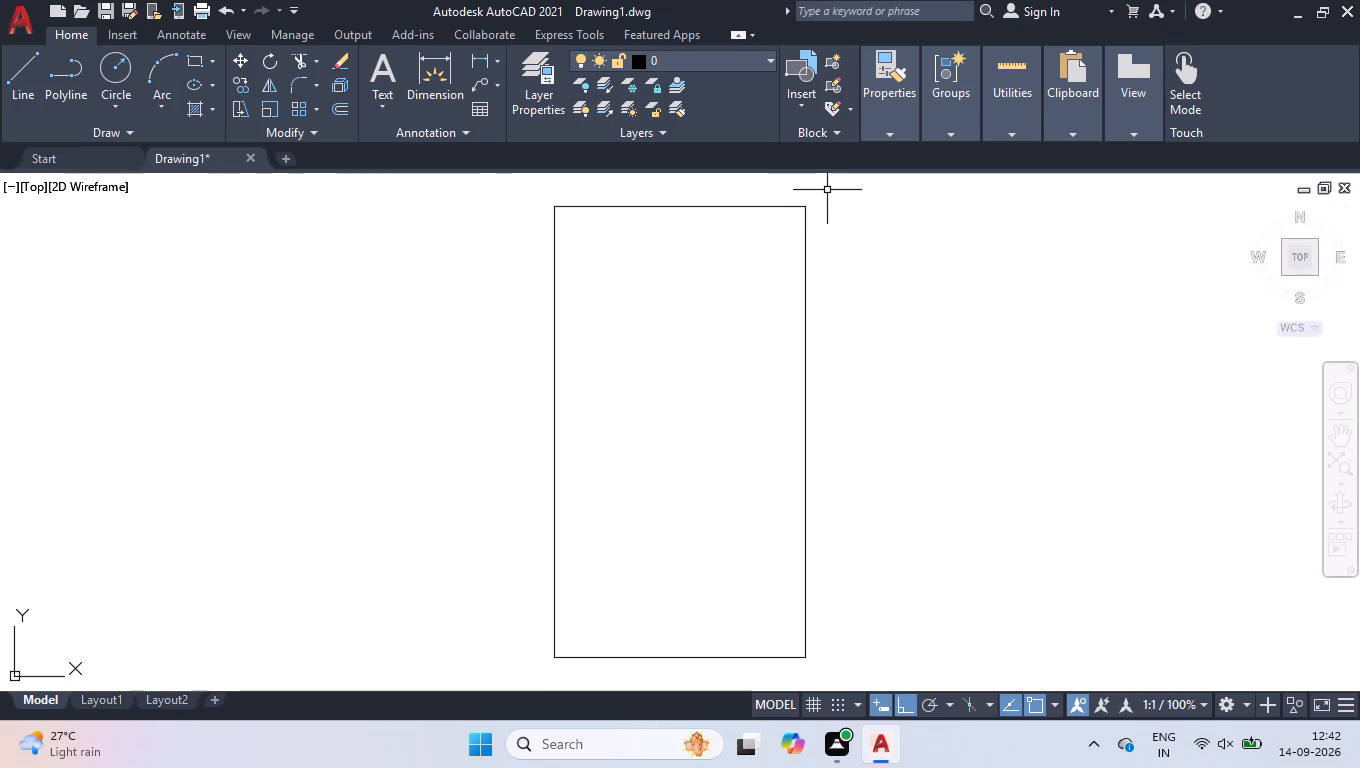
pyautogui.click(827, 190)
pyautogui.click(542, 675)
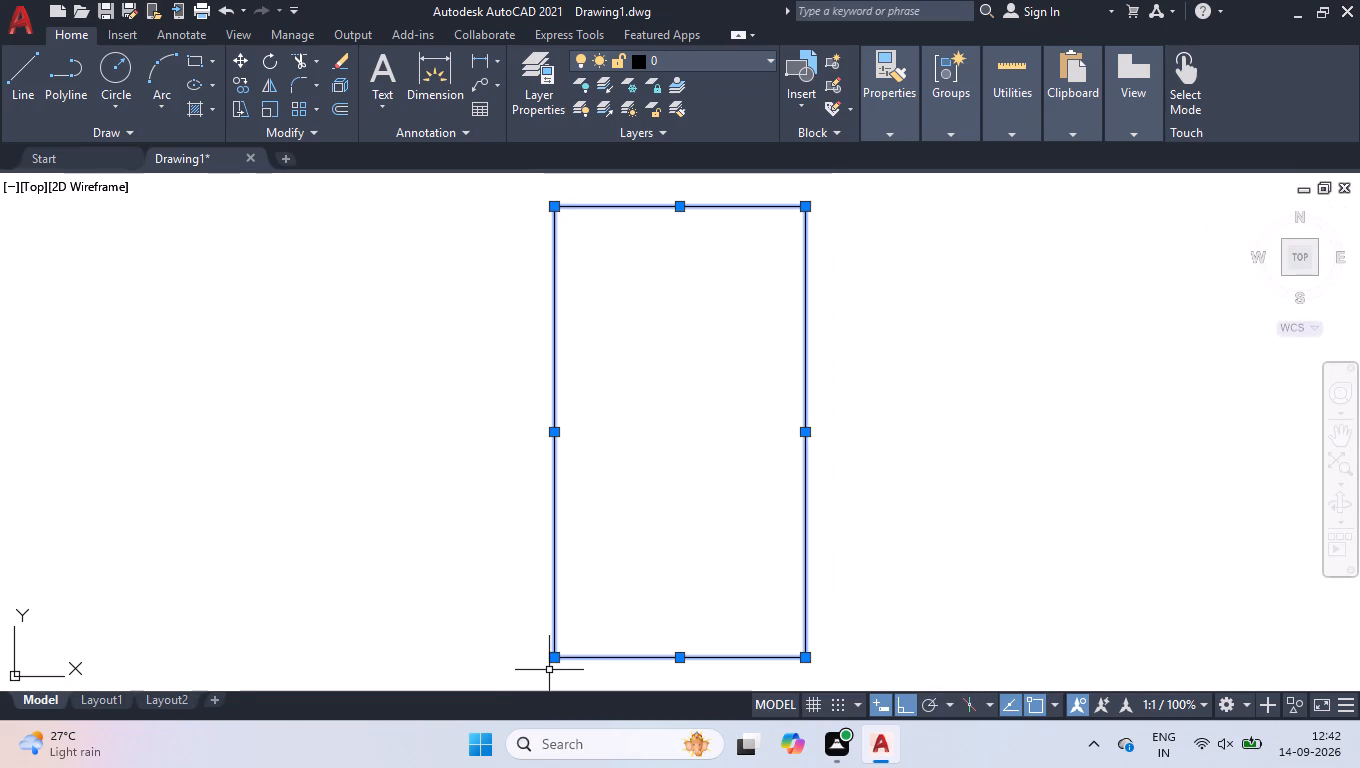
pyautogui.press('j')
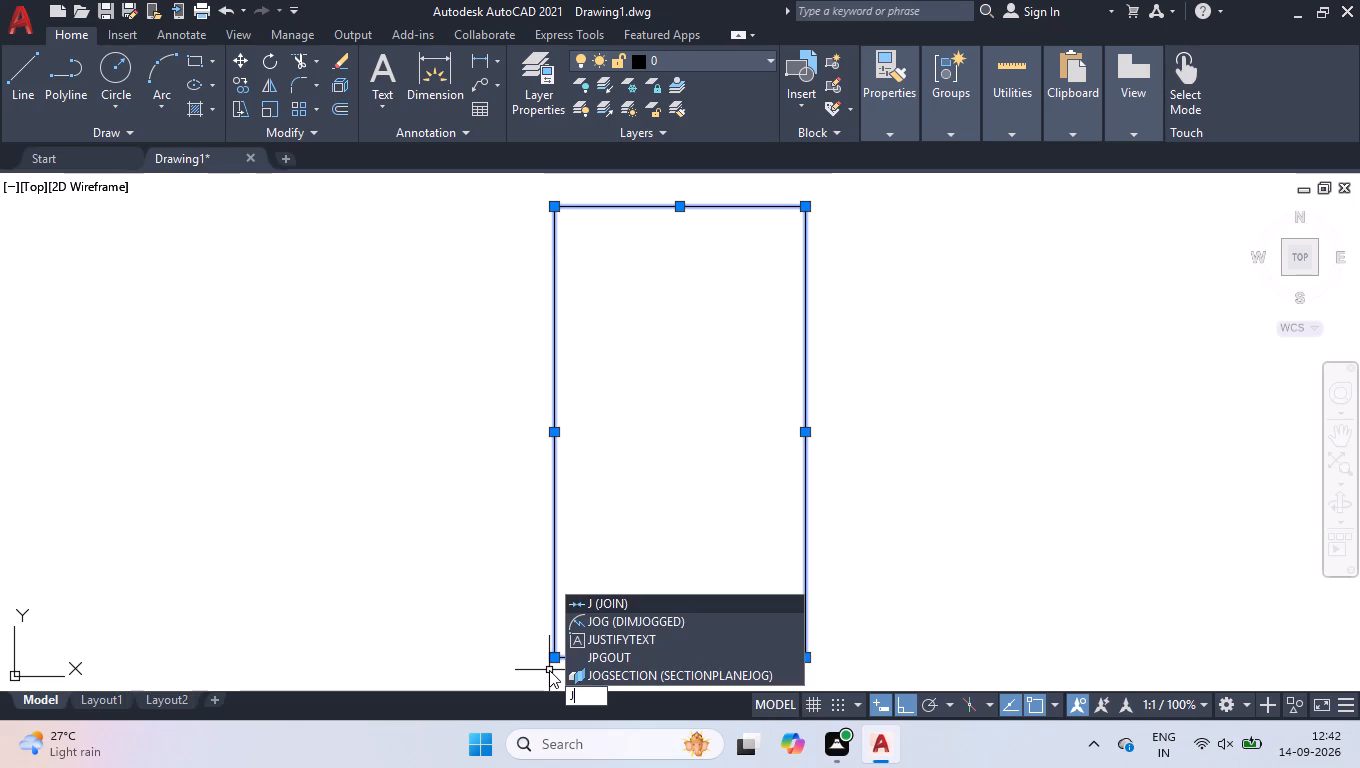
pyautogui.press('Return')
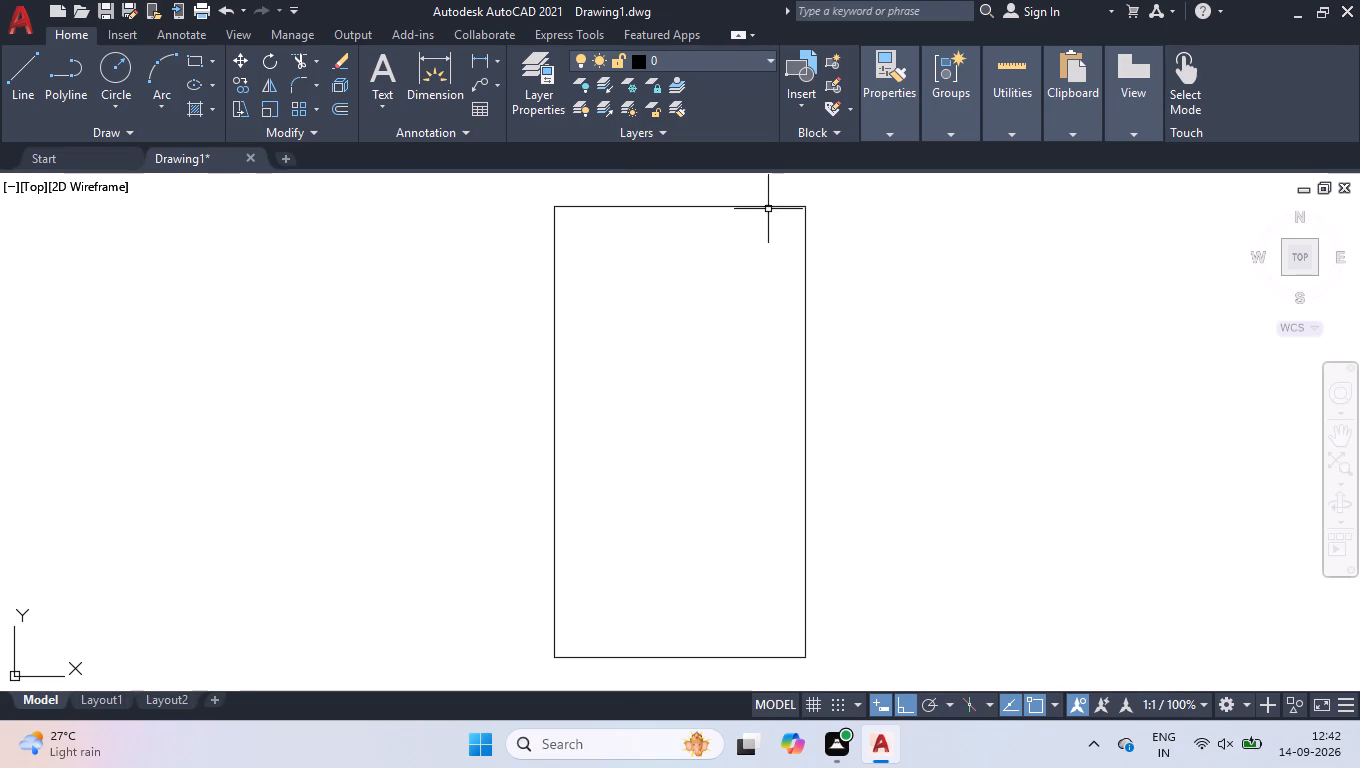
# Offset the 25' by 45' outline 6" inwards to form the wall thickness.
pyautogui.write('OFF')
pyautogui.press('Return')
pyautogui.press('6')
pyautogui.press('Return')
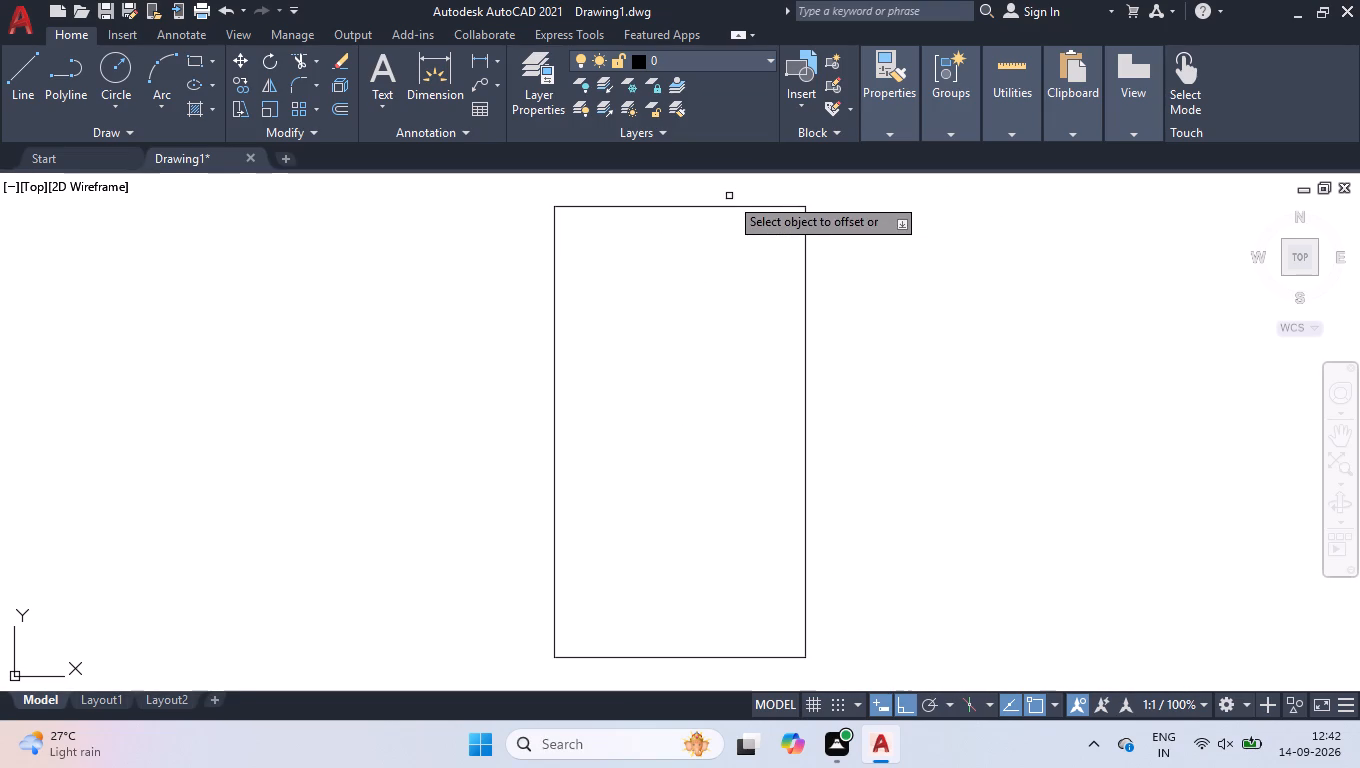
pyautogui.click(719, 207)
pyautogui.click(707, 299)
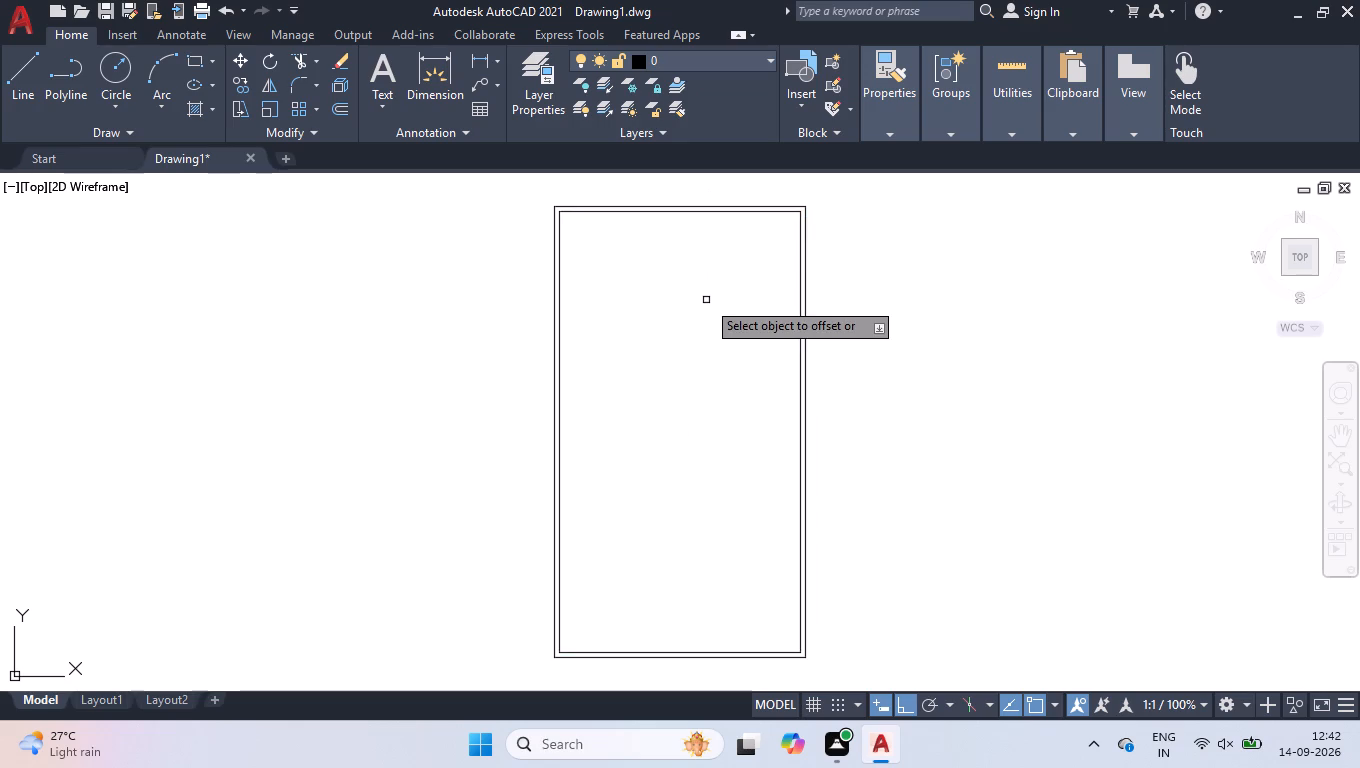
pyautogui.press('Return')
# Explode the outer and inner outlines of the 25' by 45' wall into separate lines.
pyautogui.moveTo(913, 317); pyautogui.dragTo(903, 320)
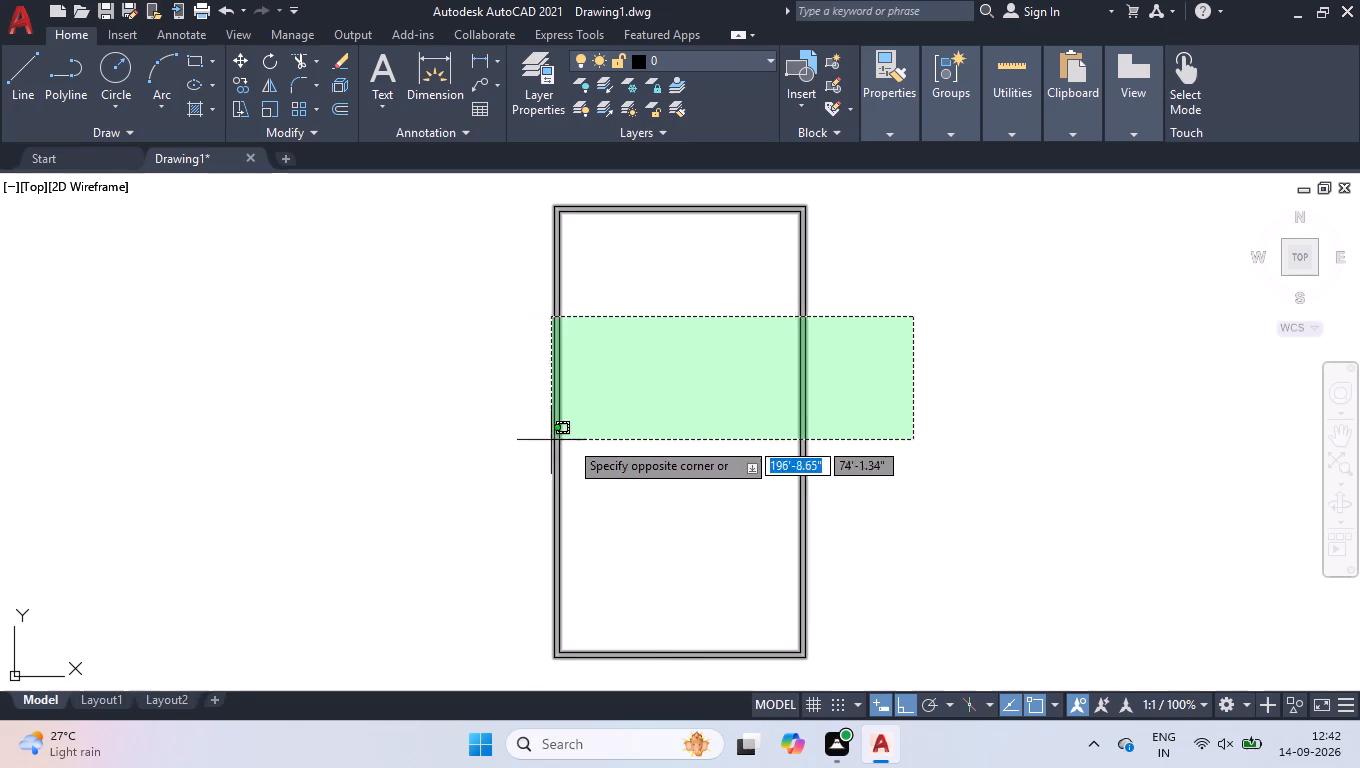
pyautogui.click(681, 446)
pyautogui.write('EXPLO')
pyautogui.press('Return')
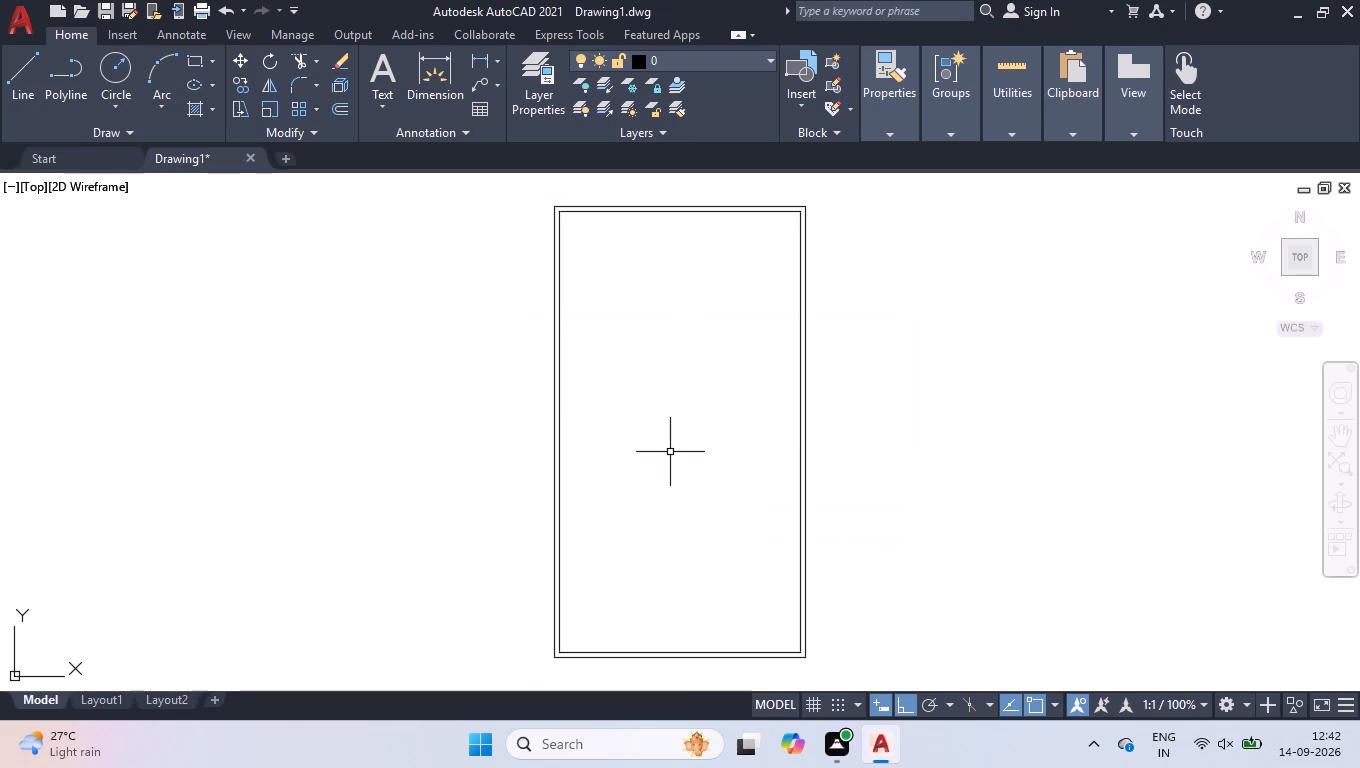
# Offset the inner line of the top wall 4' downwards to start the first partition.
pyautogui.scroll(1, 706, 188)
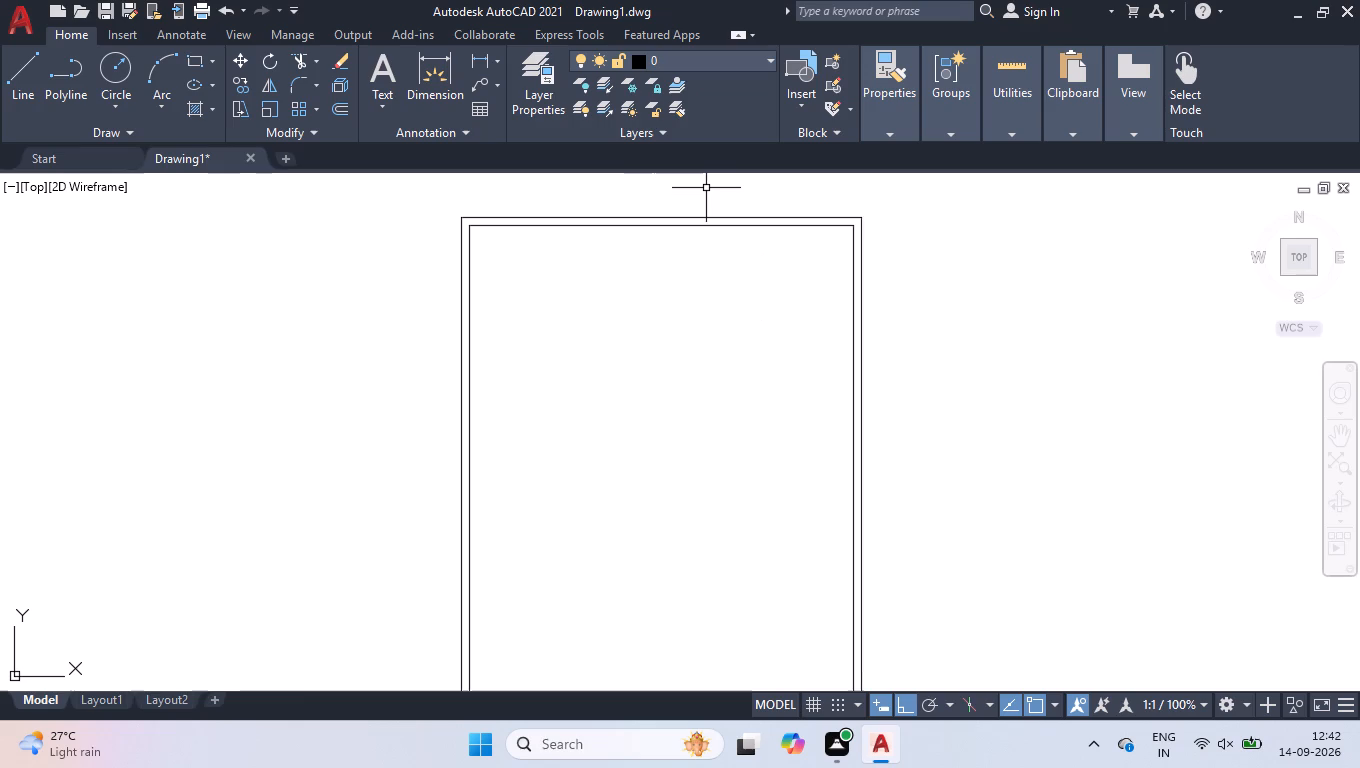
pyautogui.scroll(2, 706, 188)
pyautogui.write('OFF')
pyautogui.press('Return')
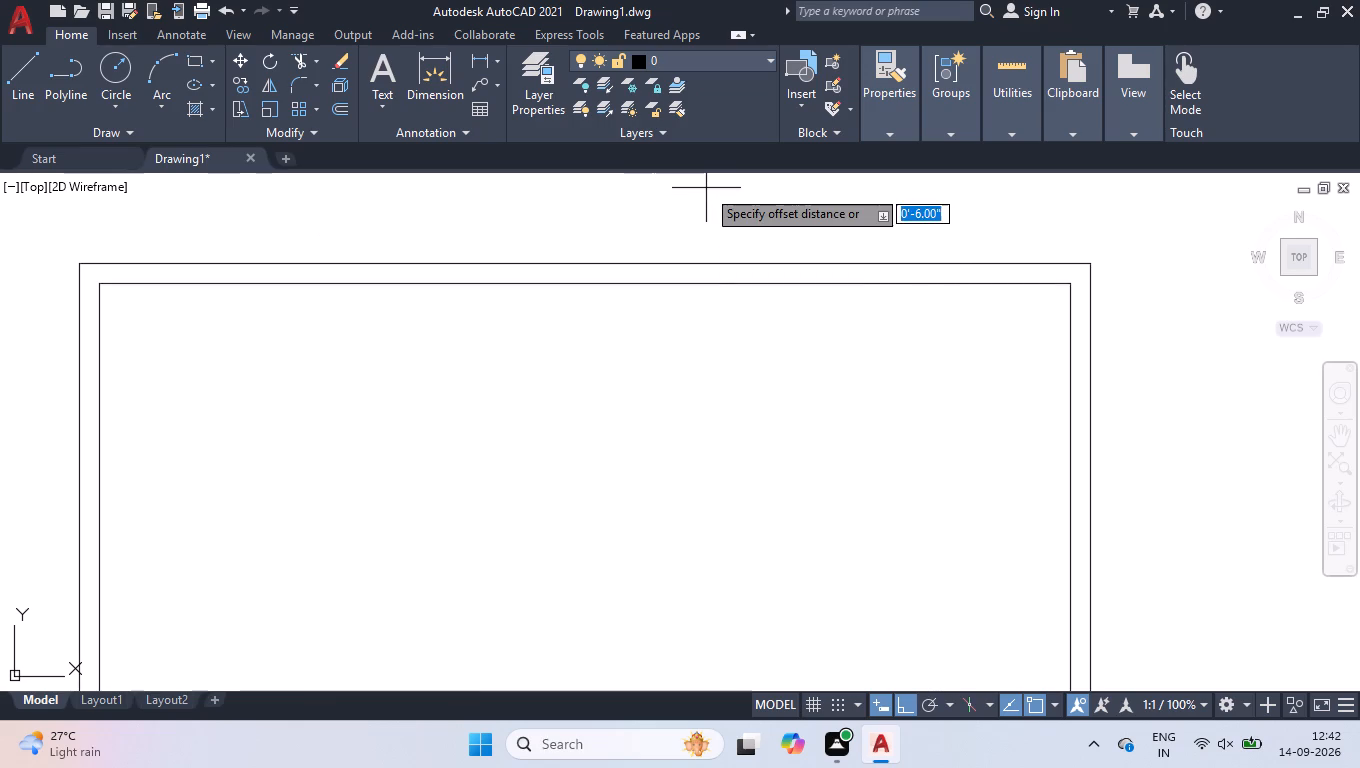
pyautogui.write('4;')
pyautogui.press('BackSpace')
pyautogui.press("'")
pyautogui.press('Return')
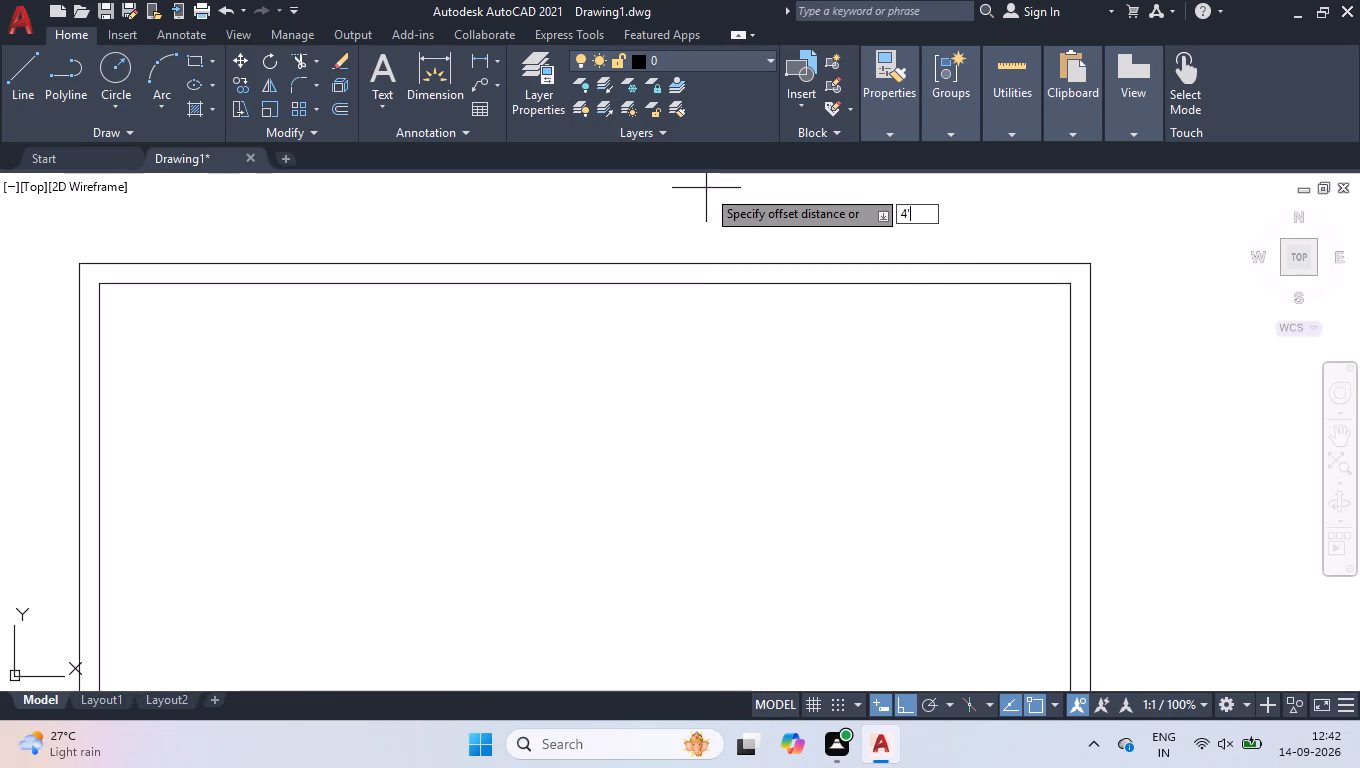
pyautogui.click(502, 281)
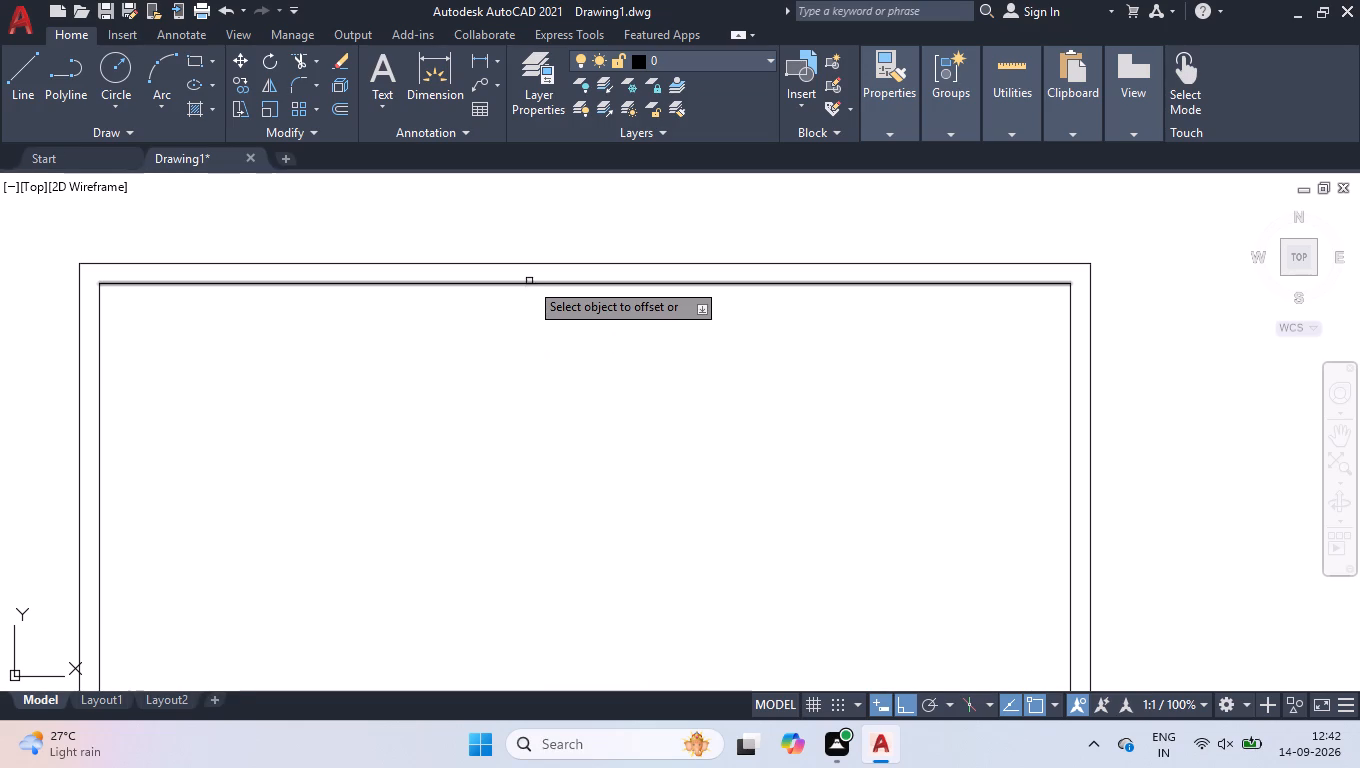
pyautogui.click(529, 281)
pyautogui.click(529, 285)
pyautogui.scroll(-2, 539, 366)
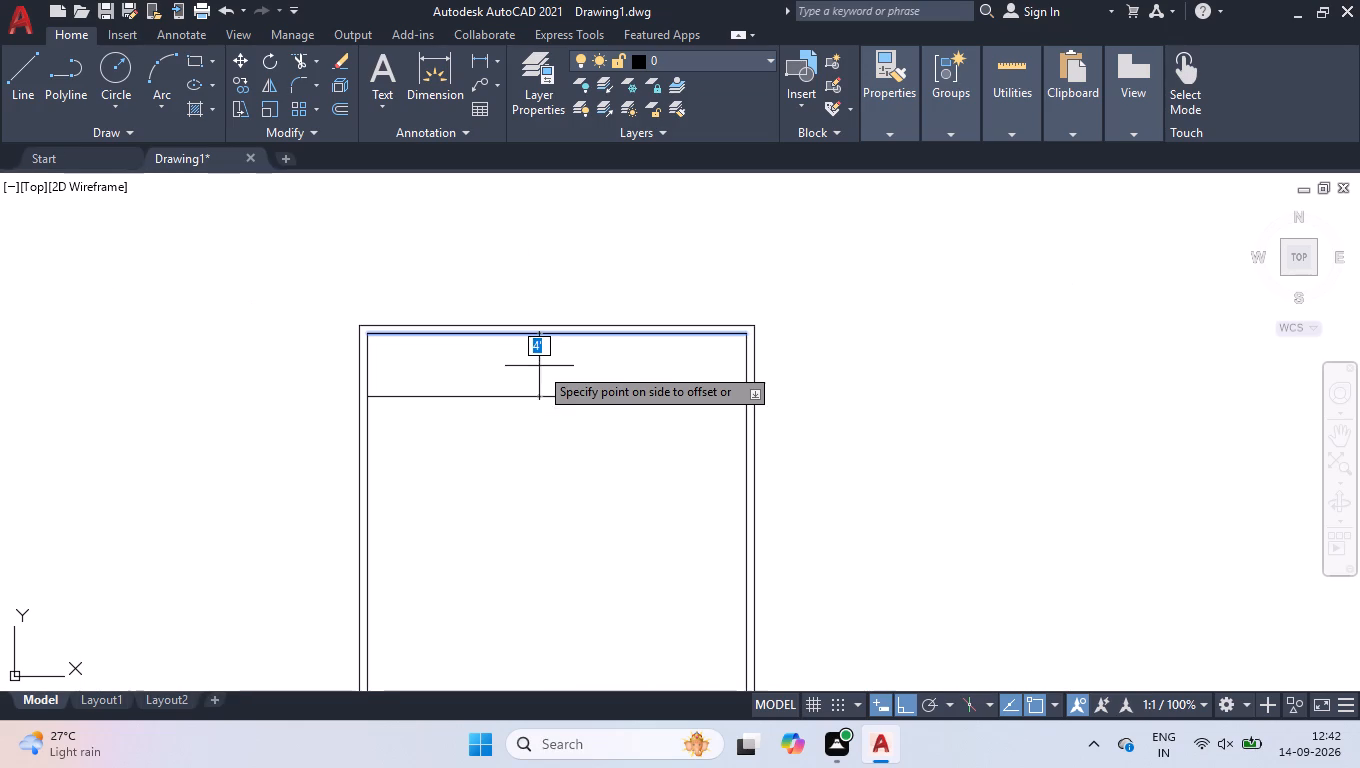
pyautogui.click(533, 442)
# Offset the first partition line 6" downwards to give that partition its thickness.
pyautogui.scroll(2, 531, 429)
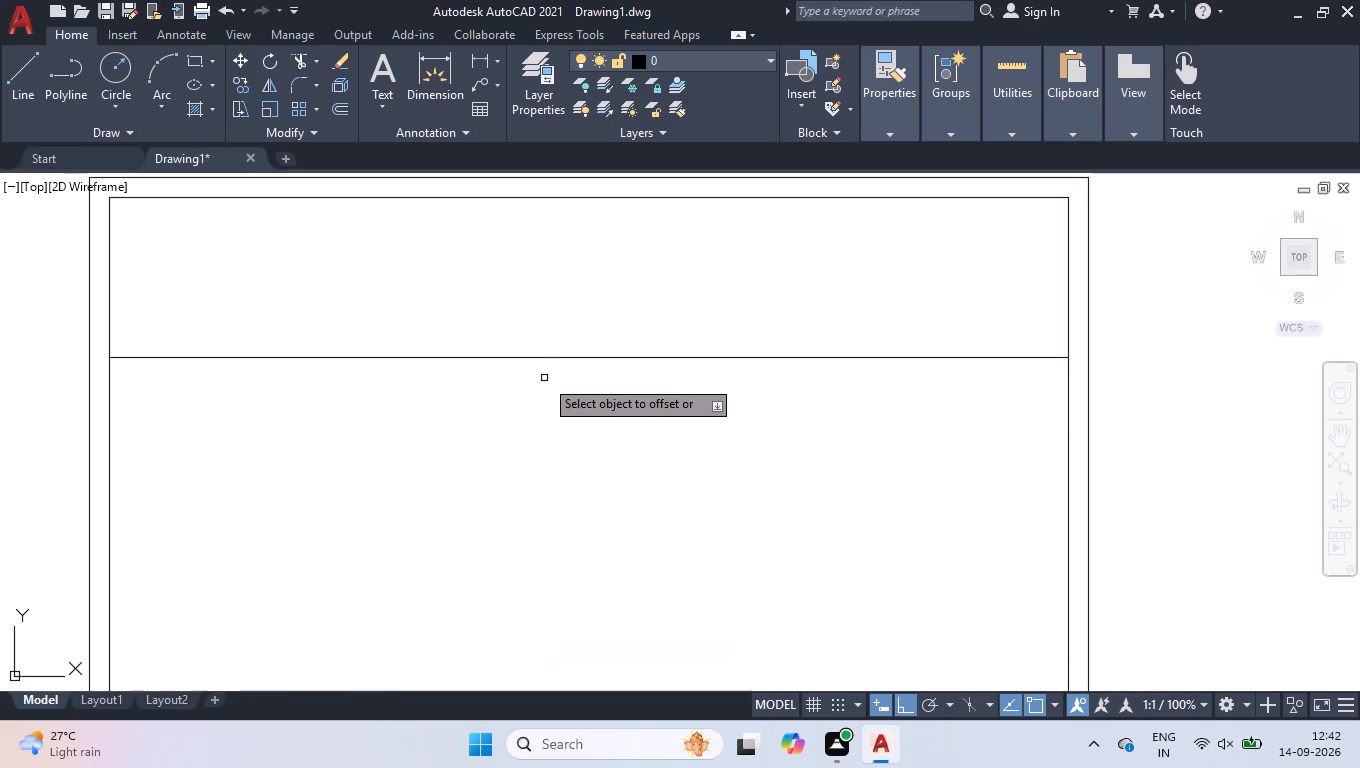
pyautogui.click(559, 358)
pyautogui.press('6')
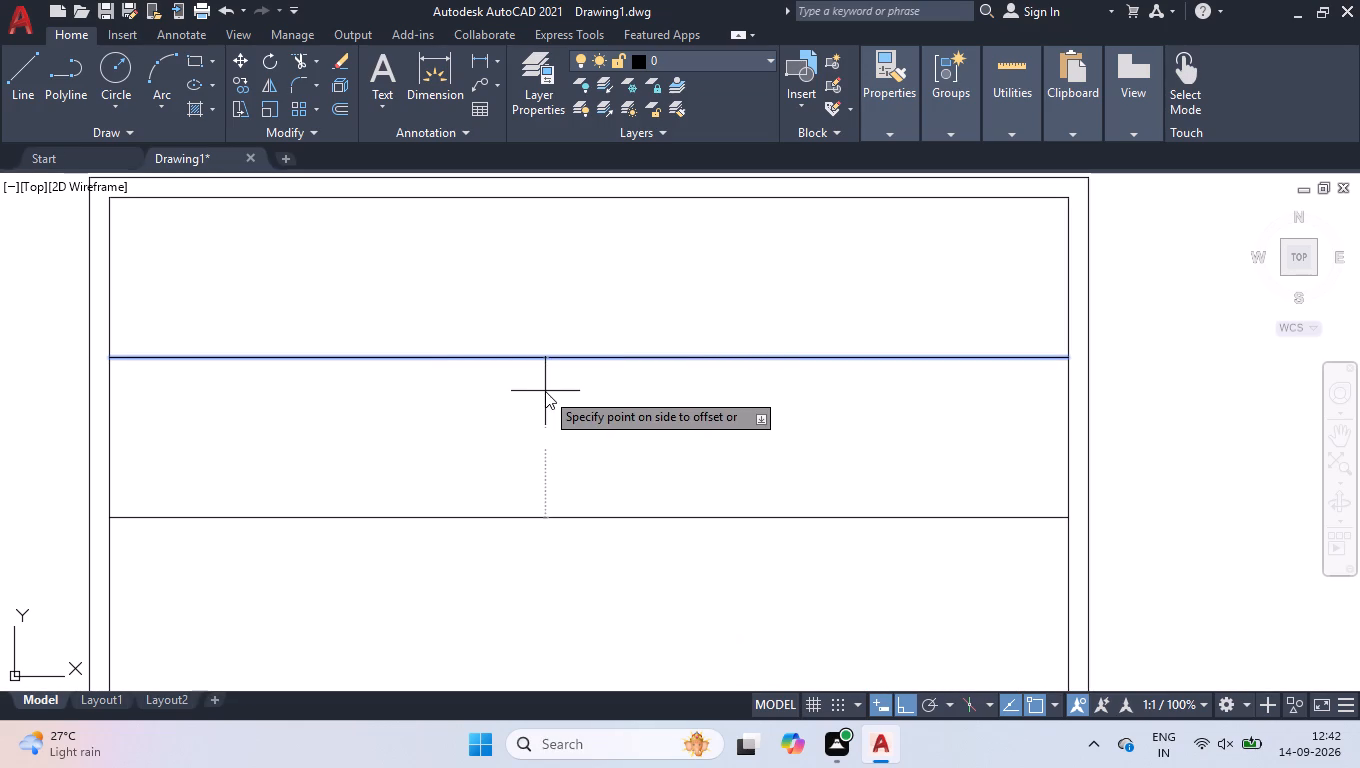
pyautogui.press('Return')
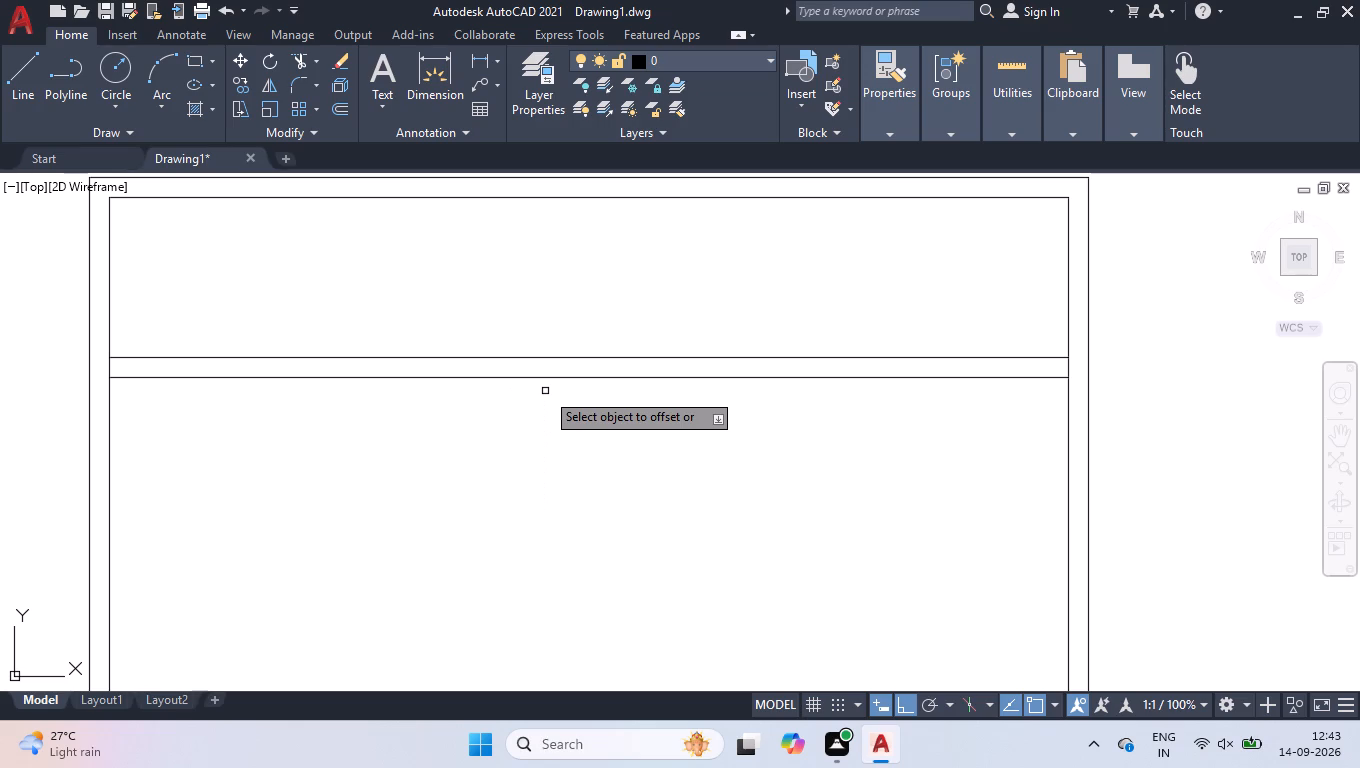
# Offset the lower line of the first partition 14' downwards to start the second partition.
pyautogui.scroll(-3, 515, 321)
pyautogui.scroll(2, 519, 425)
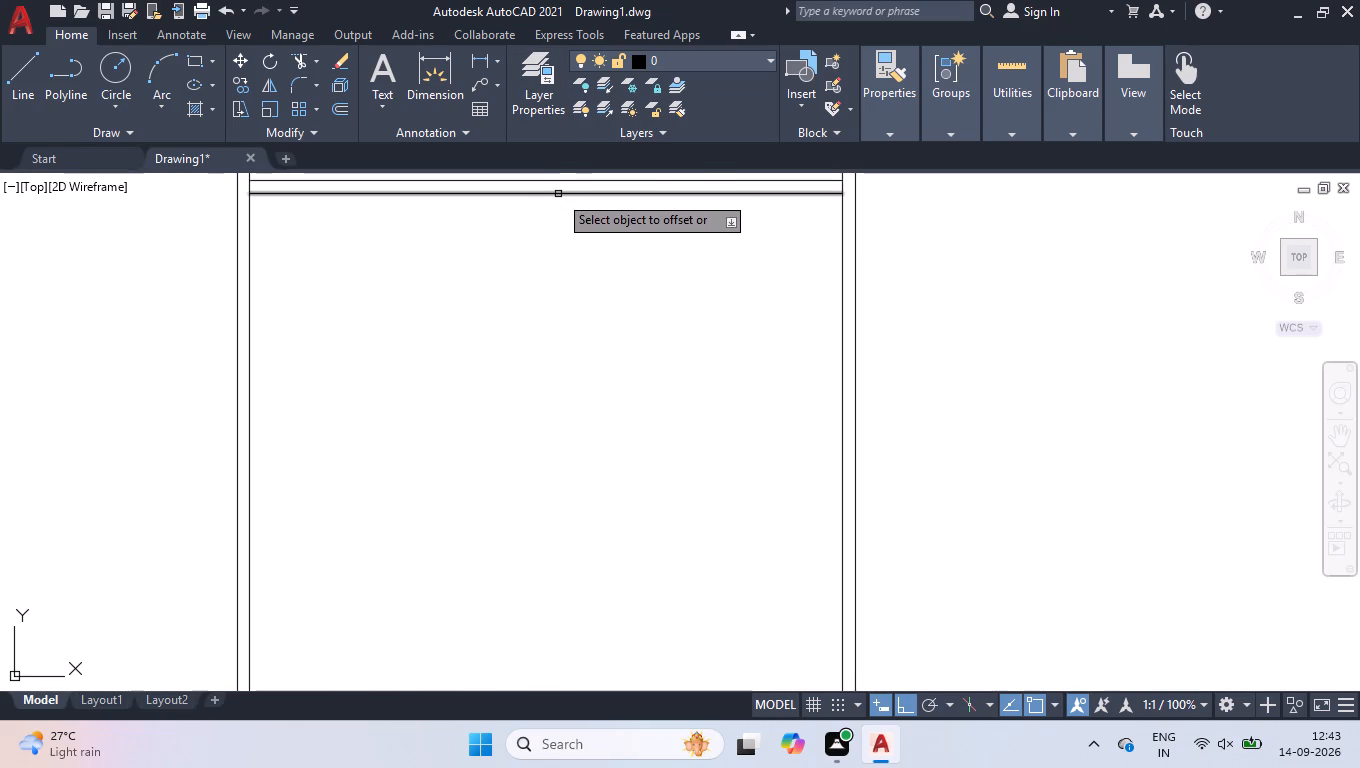
pyautogui.click(558, 194)
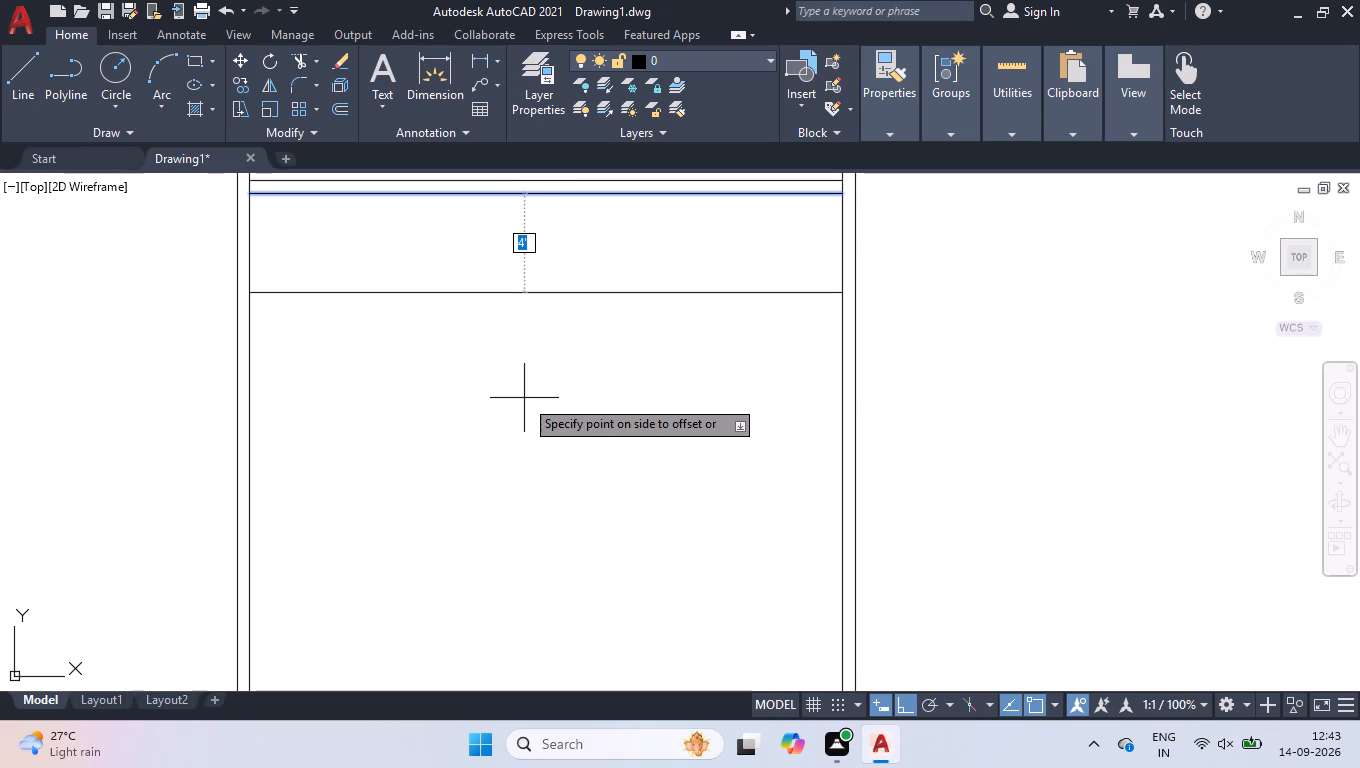
pyautogui.write("14'")
pyautogui.press('Return')
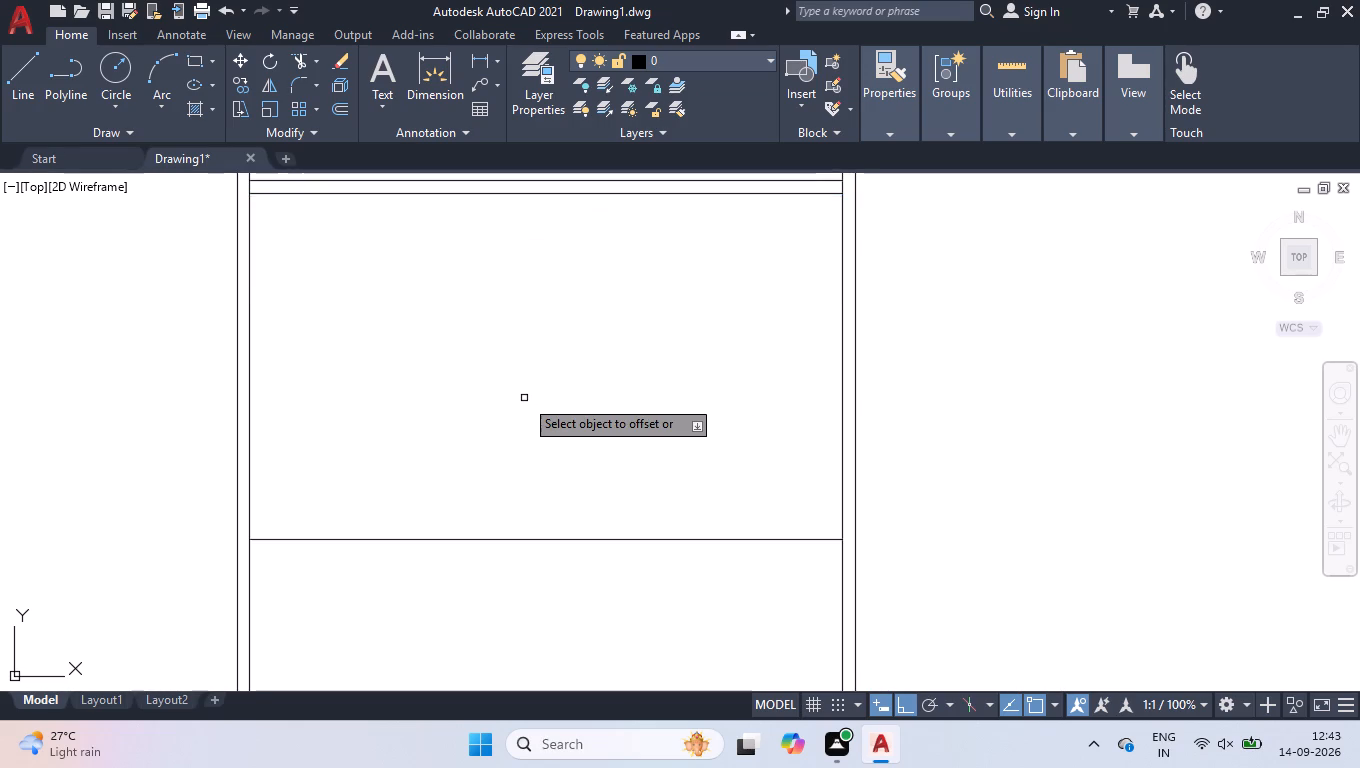
# Offset the second partition line 6" downwards to give that partition its thickness.
pyautogui.scroll(-3, 523, 398)
pyautogui.scroll(1, 491, 476)
pyautogui.scroll(2, 546, 406)
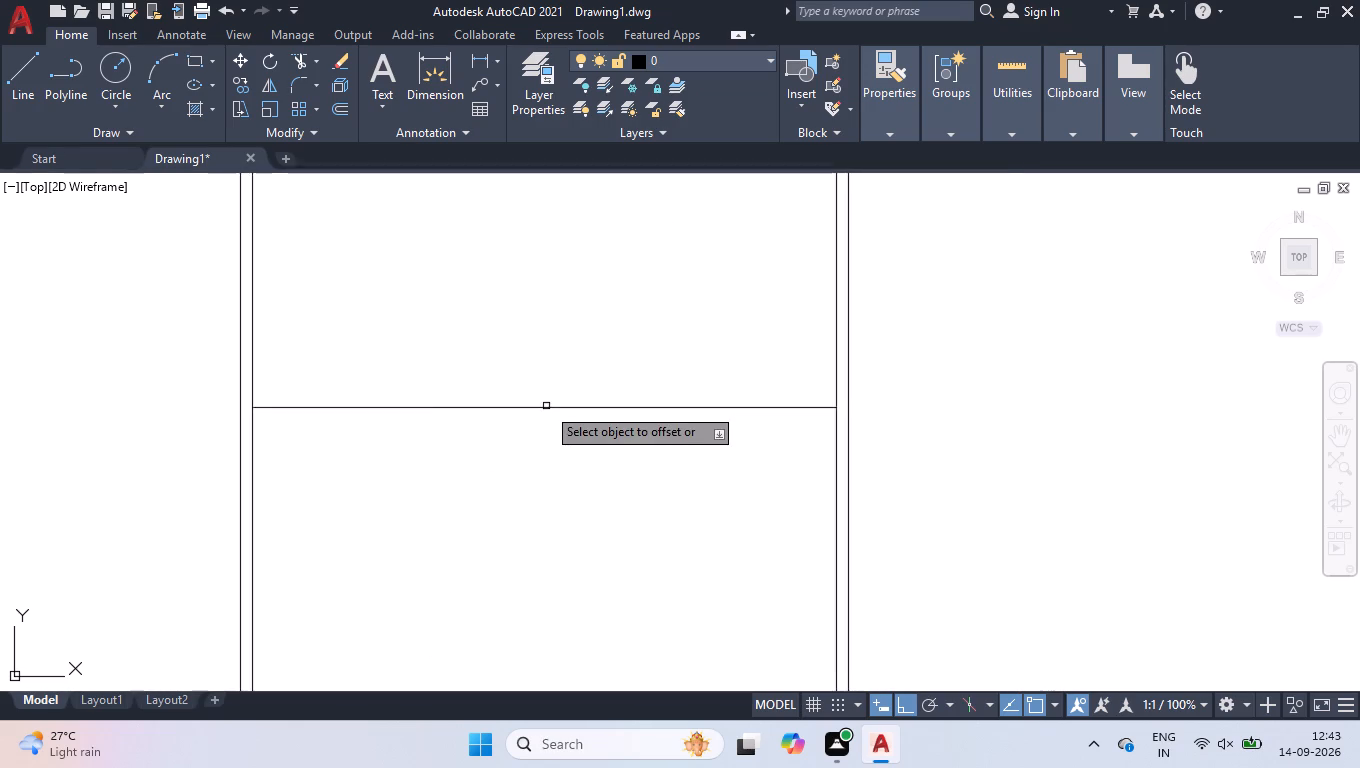
pyautogui.scroll(1, 546, 404)
pyautogui.click(545, 407)
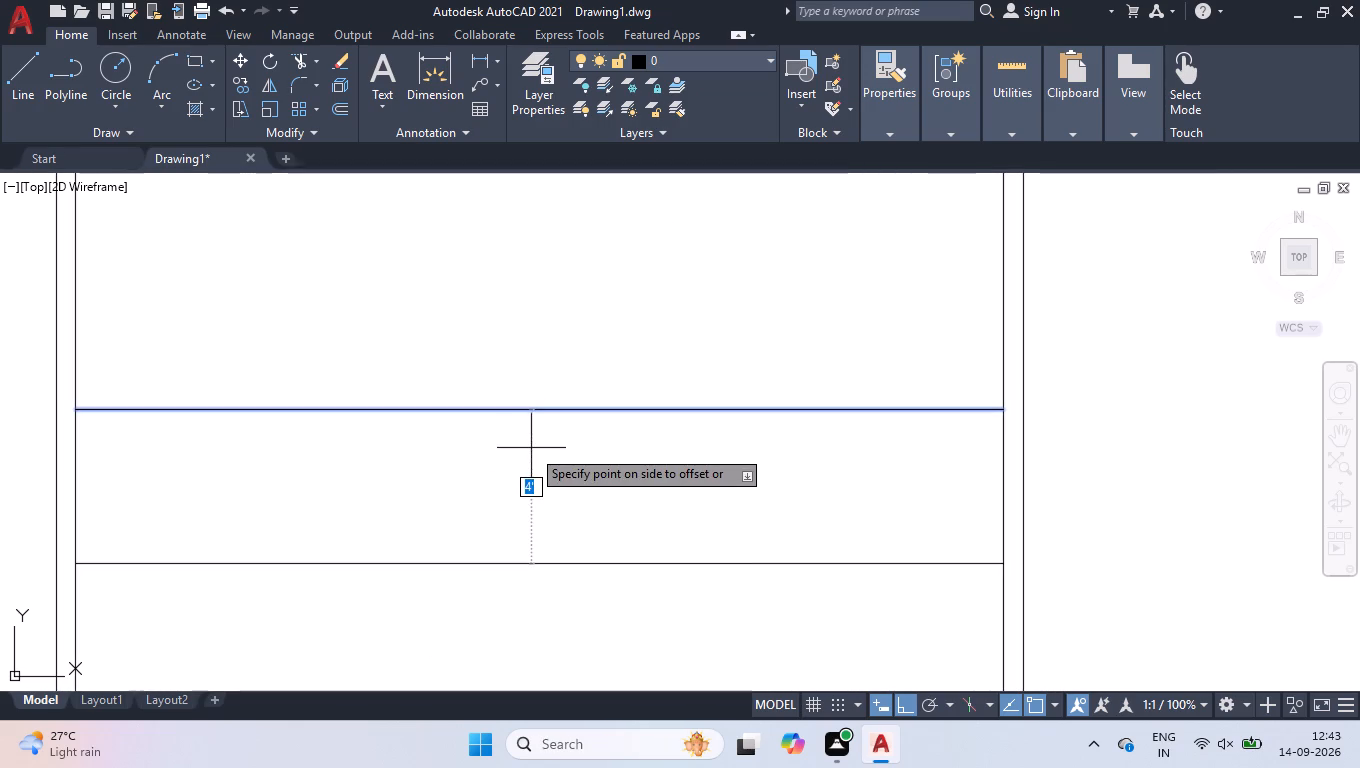
pyautogui.press('6')
pyautogui.press('Return')
# Offset the lower line of the second partition 10' downwards to start the third partition.
pyautogui.scroll(-2, 642, 362)
pyautogui.scroll(1, 515, 453)
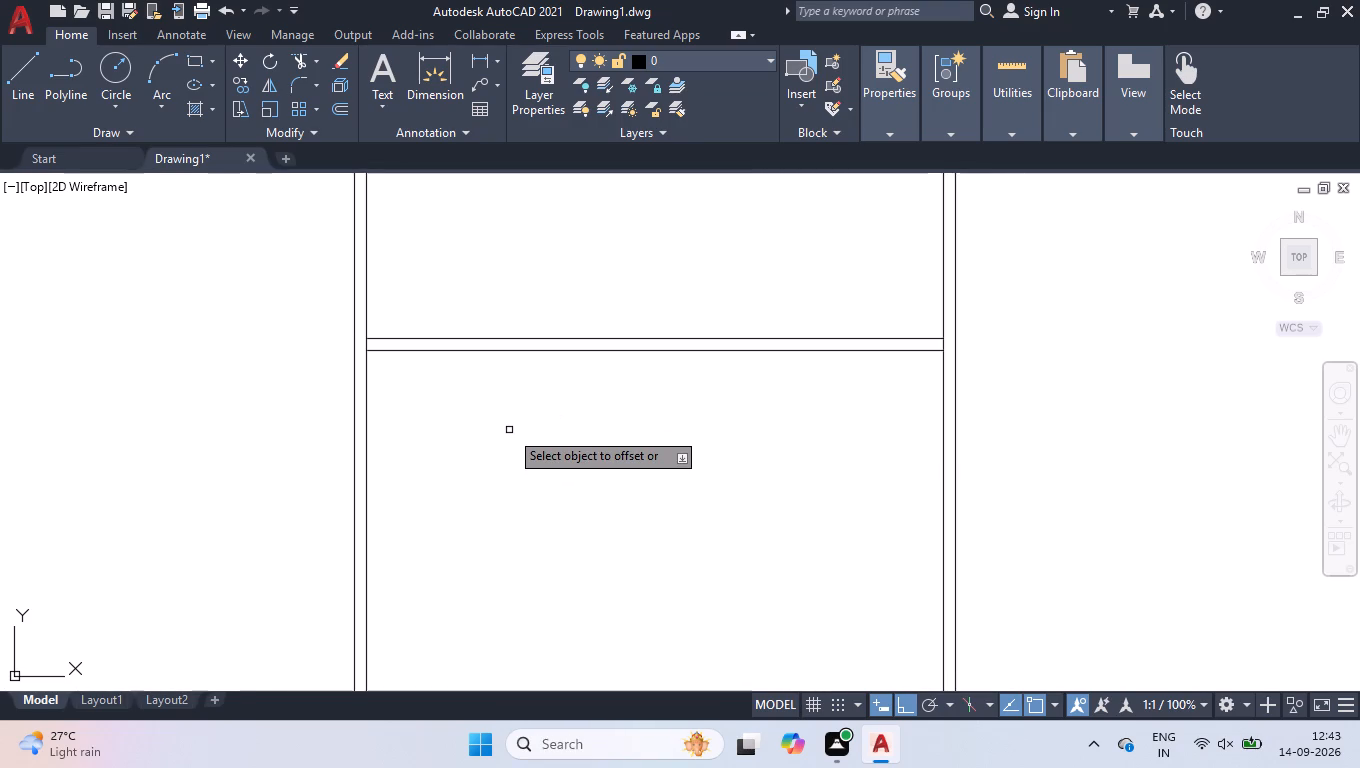
pyautogui.click(529, 350)
pyautogui.write("10'")
pyautogui.press('Return')
# Offset the third partition line 6" downwards to give that partition its thickness.
pyautogui.scroll(-2, 594, 448)
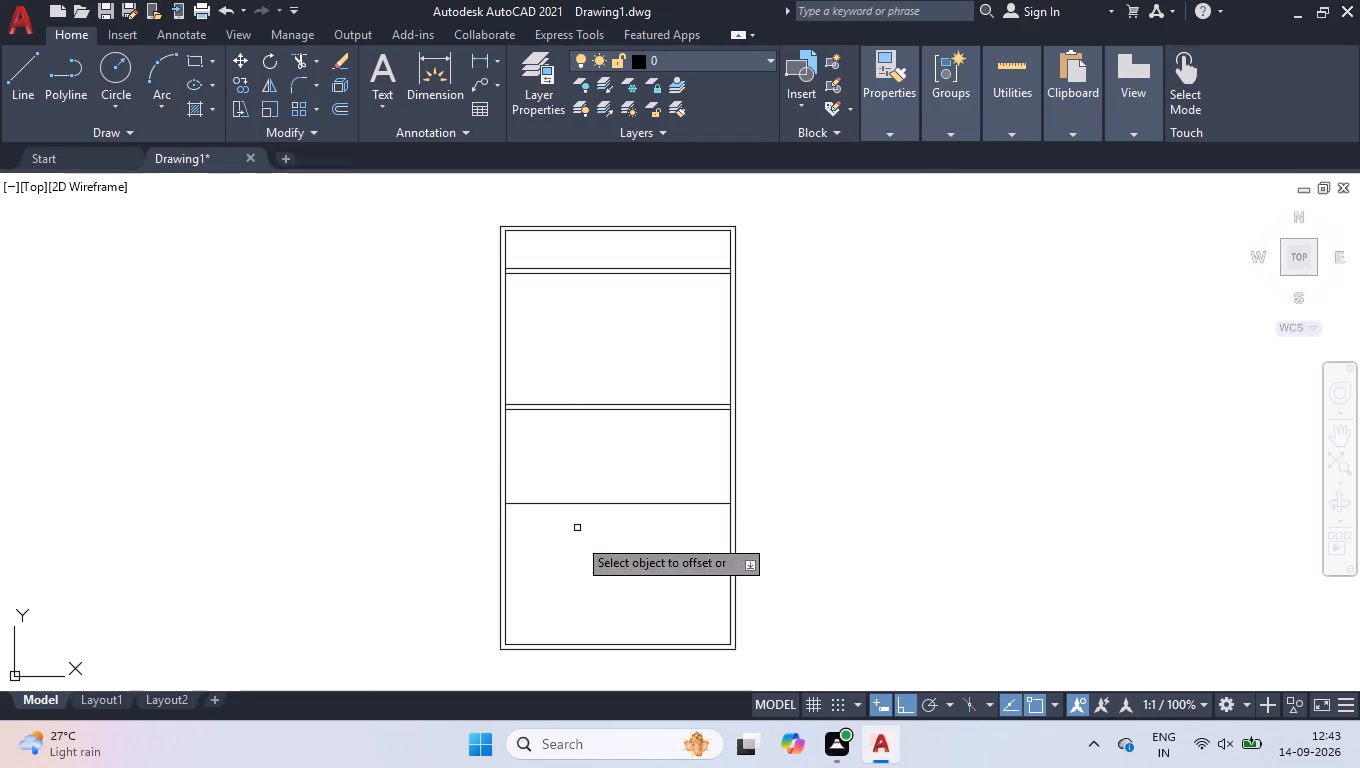
pyautogui.scroll(3, 583, 632)
pyautogui.scroll(-1, 558, 448)
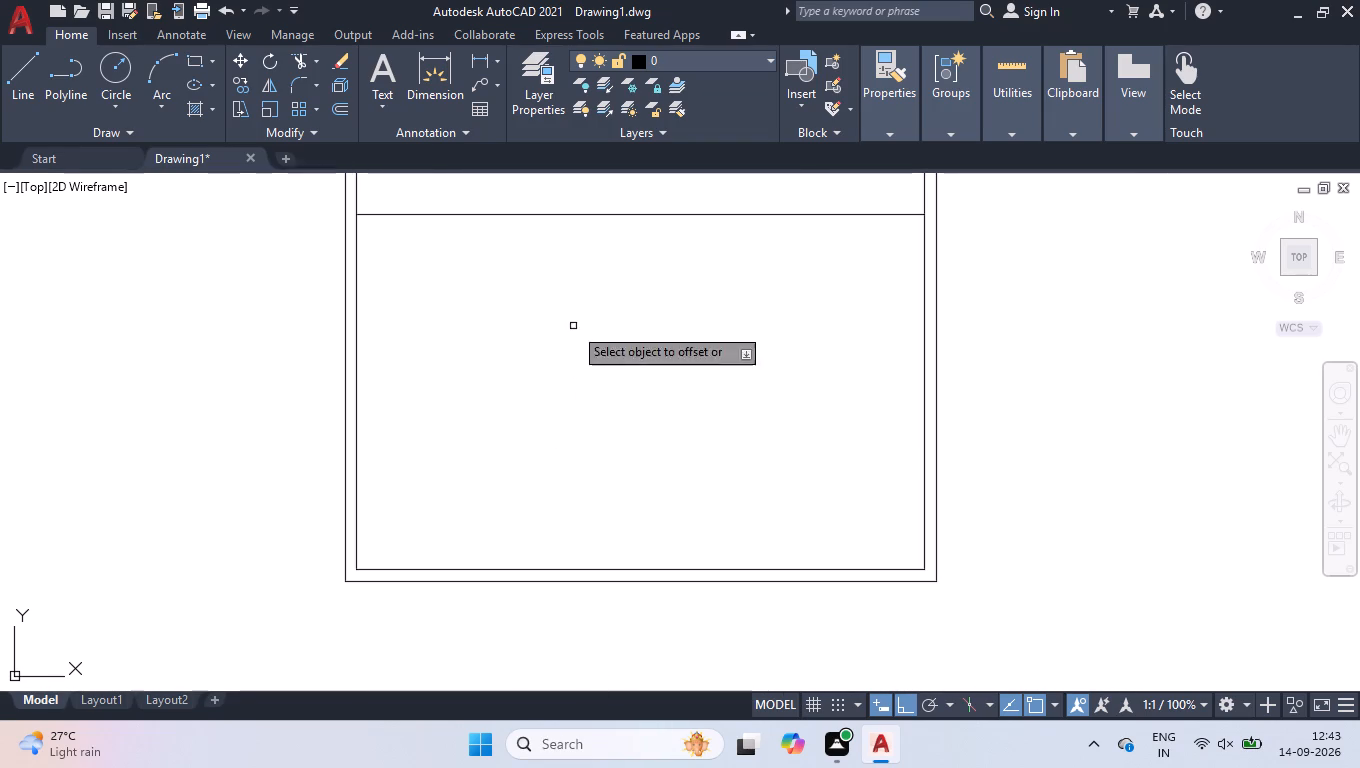
pyautogui.click(597, 213)
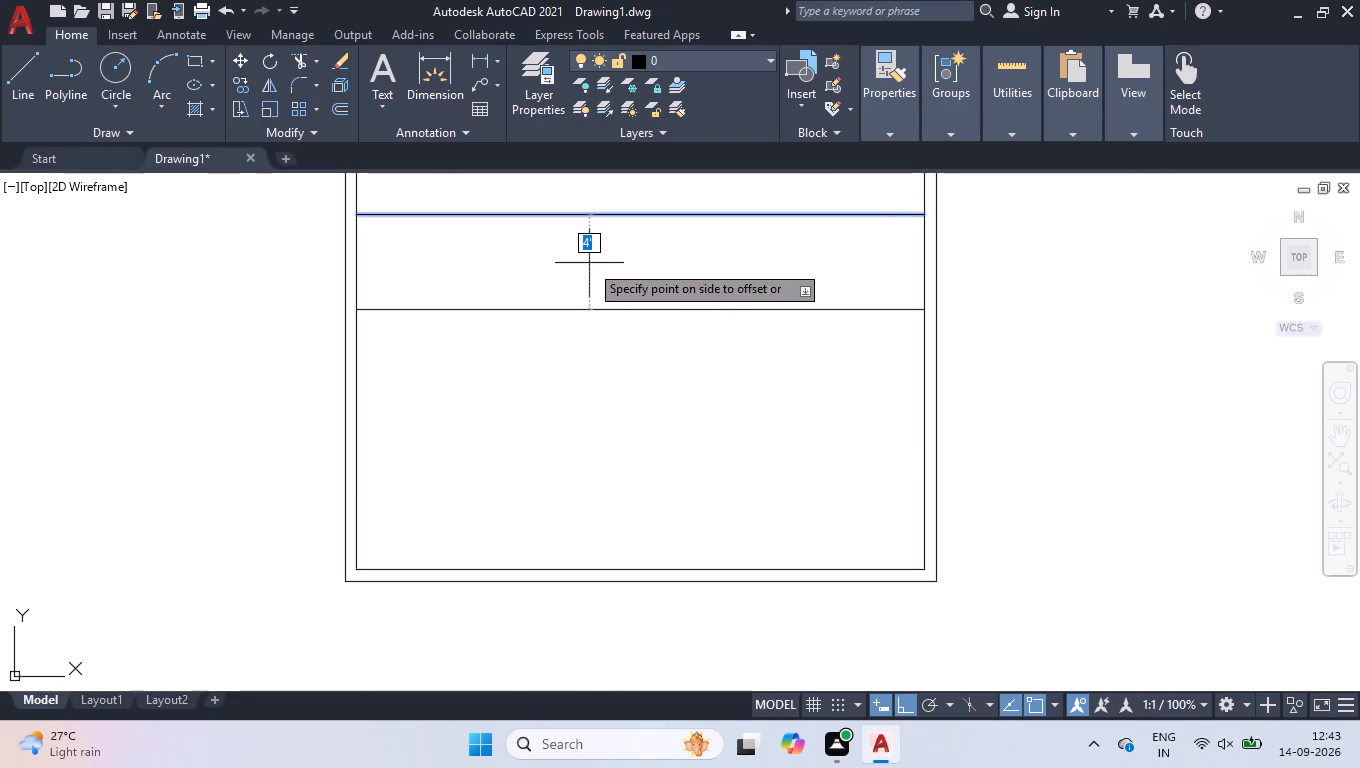
pyautogui.press('6')
pyautogui.press('Return')
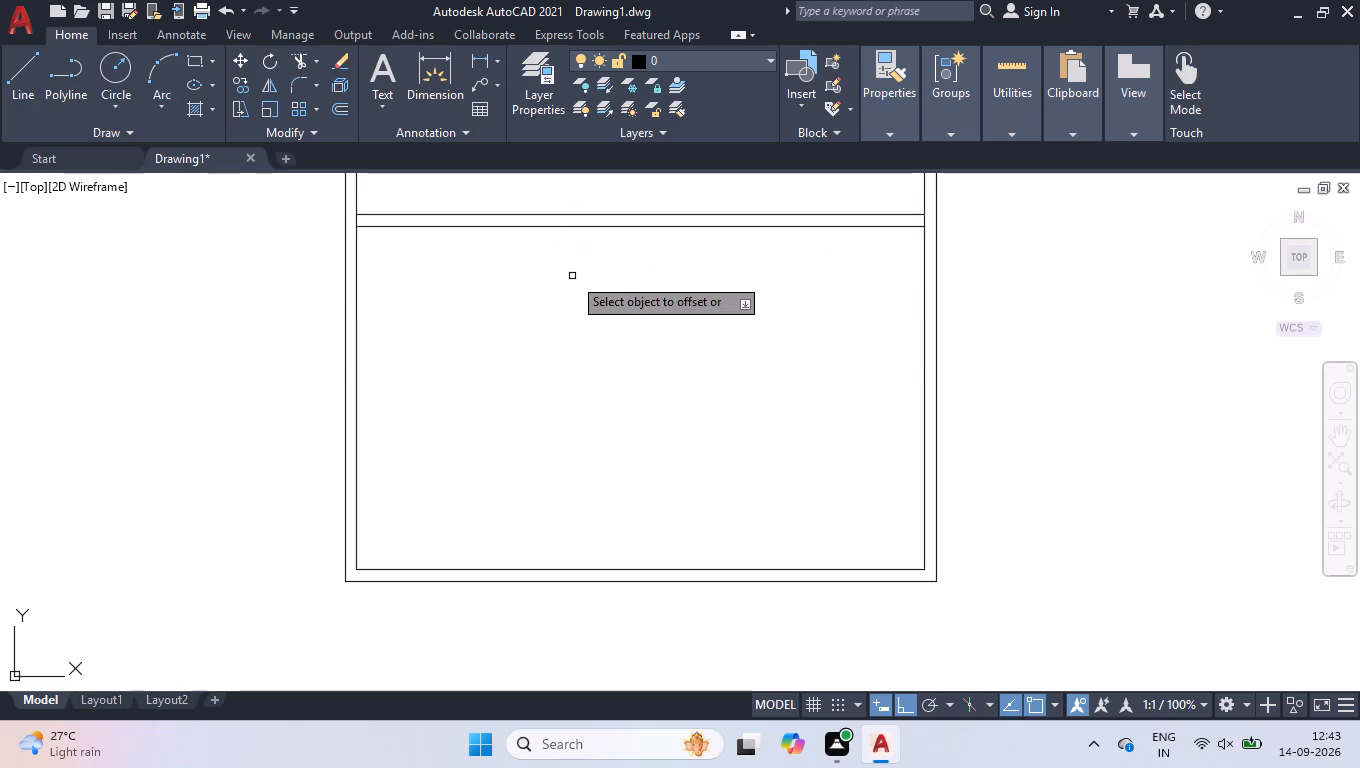
pyautogui.press('Return')
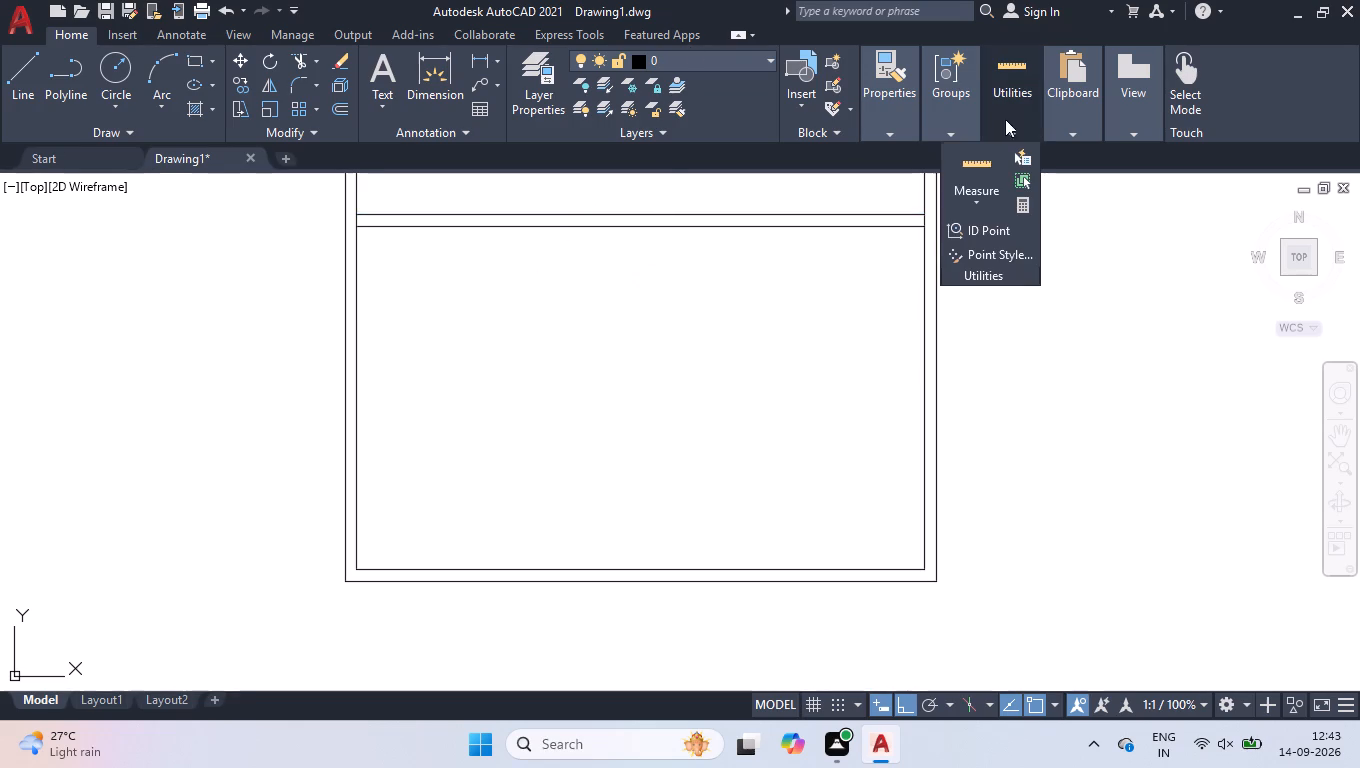
# Measure the inner width and height of the bottom room.
pyautogui.click(978, 157)
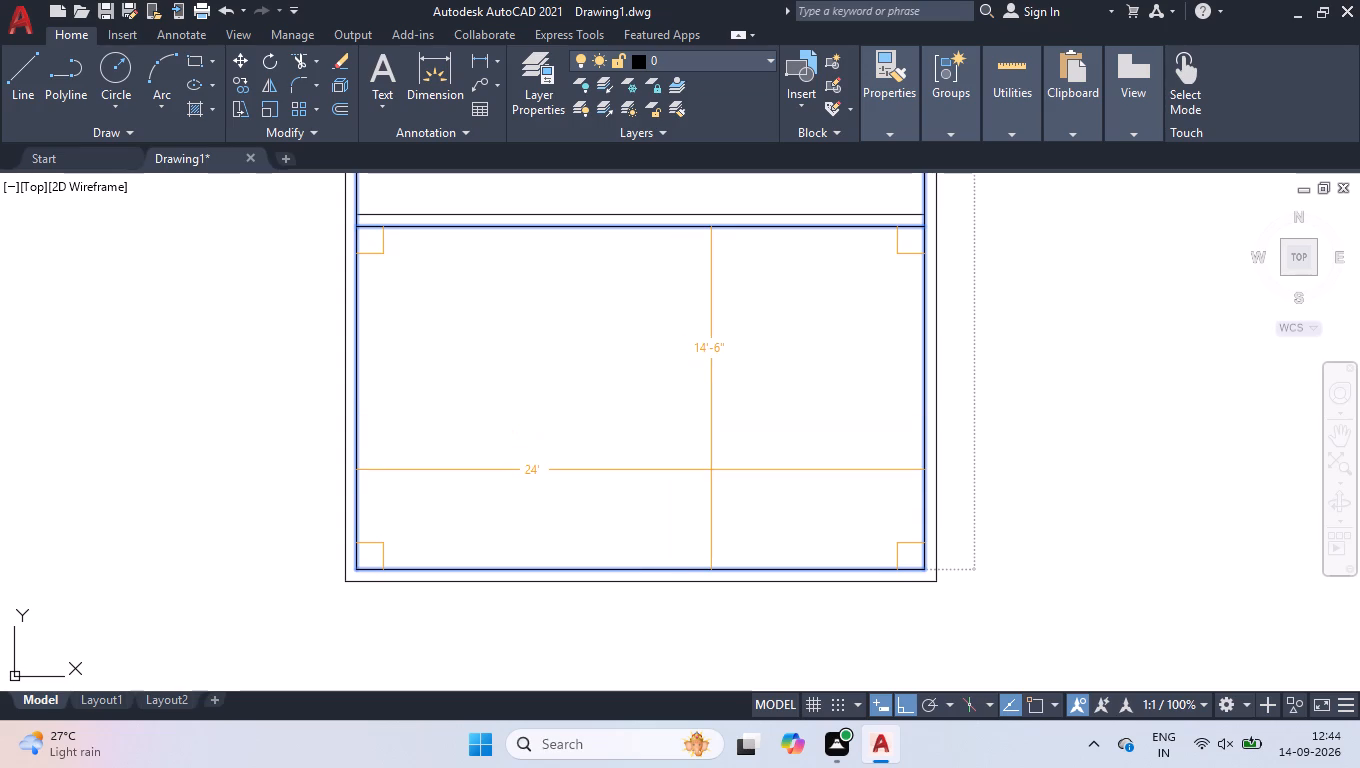
pyautogui.press('space')
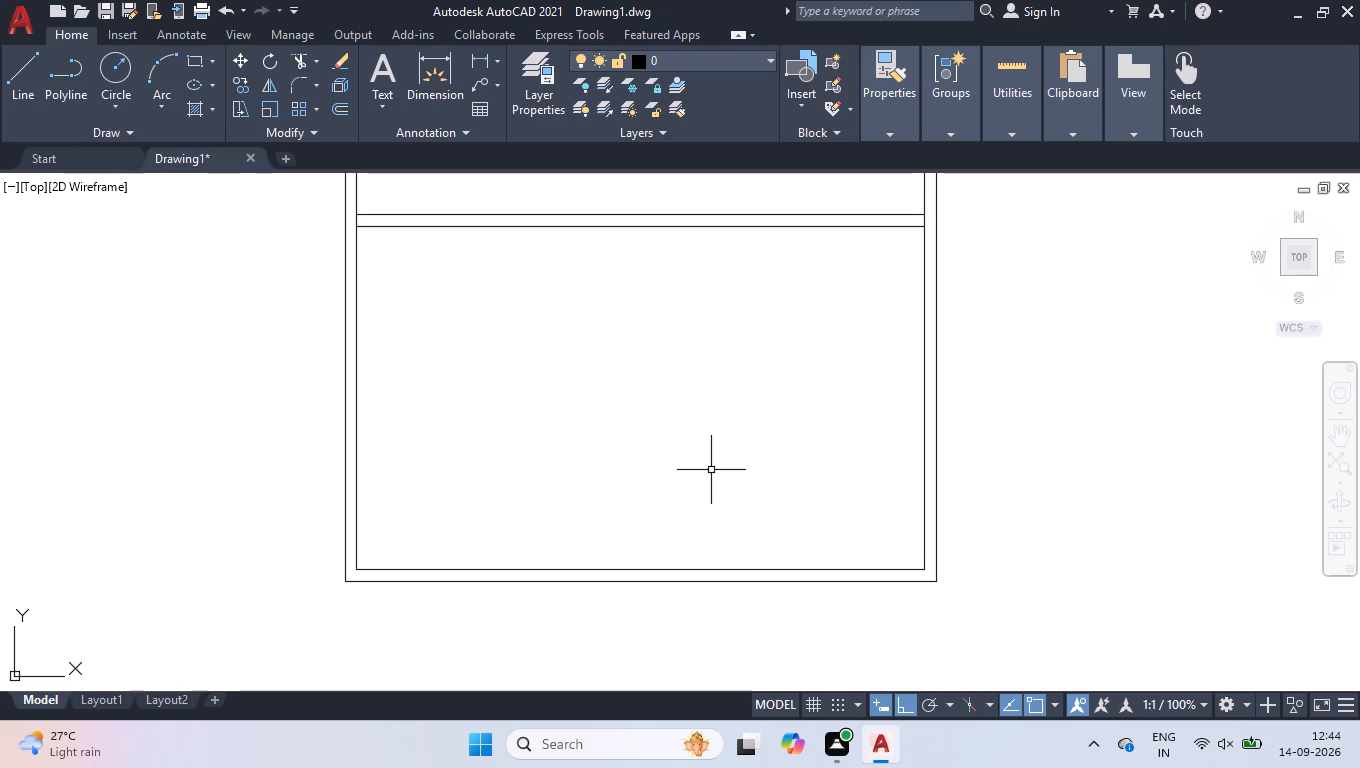
# Trim the inner side wall lines between the two lines of the lowest partition, at both of its ends.
pyautogui.write('TR')
pyautogui.press('space')
pyautogui.scroll(1, 669, 192)
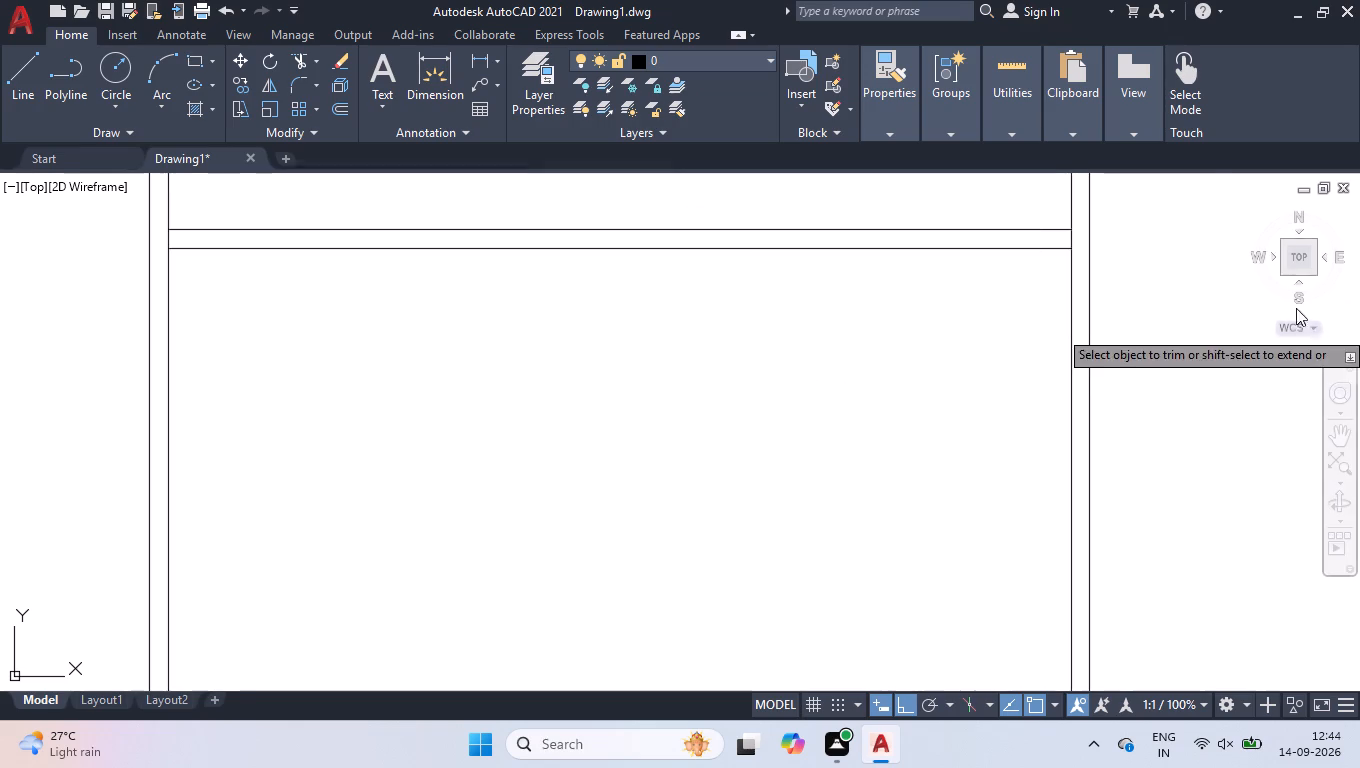
pyautogui.click(1082, 239)
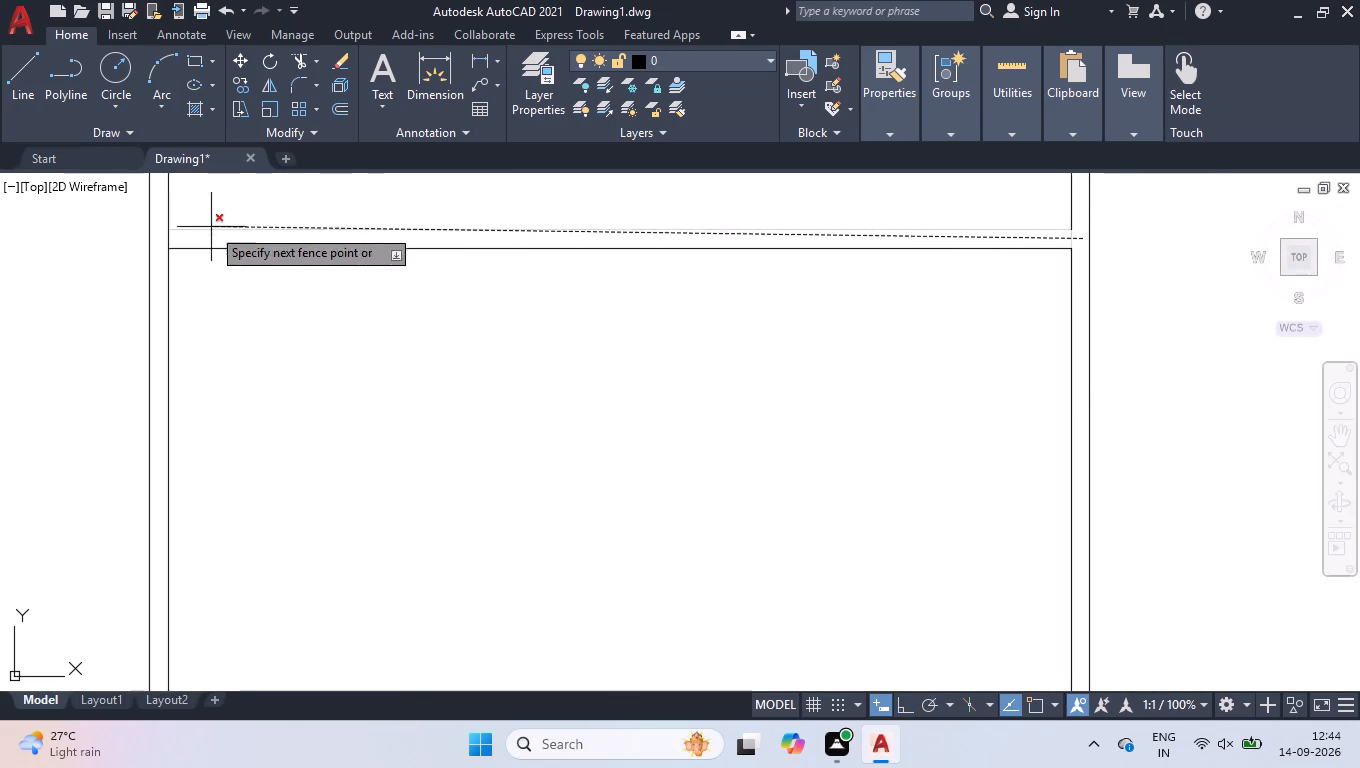
pyautogui.click(157, 242)
pyautogui.scroll(-2, 378, 336)
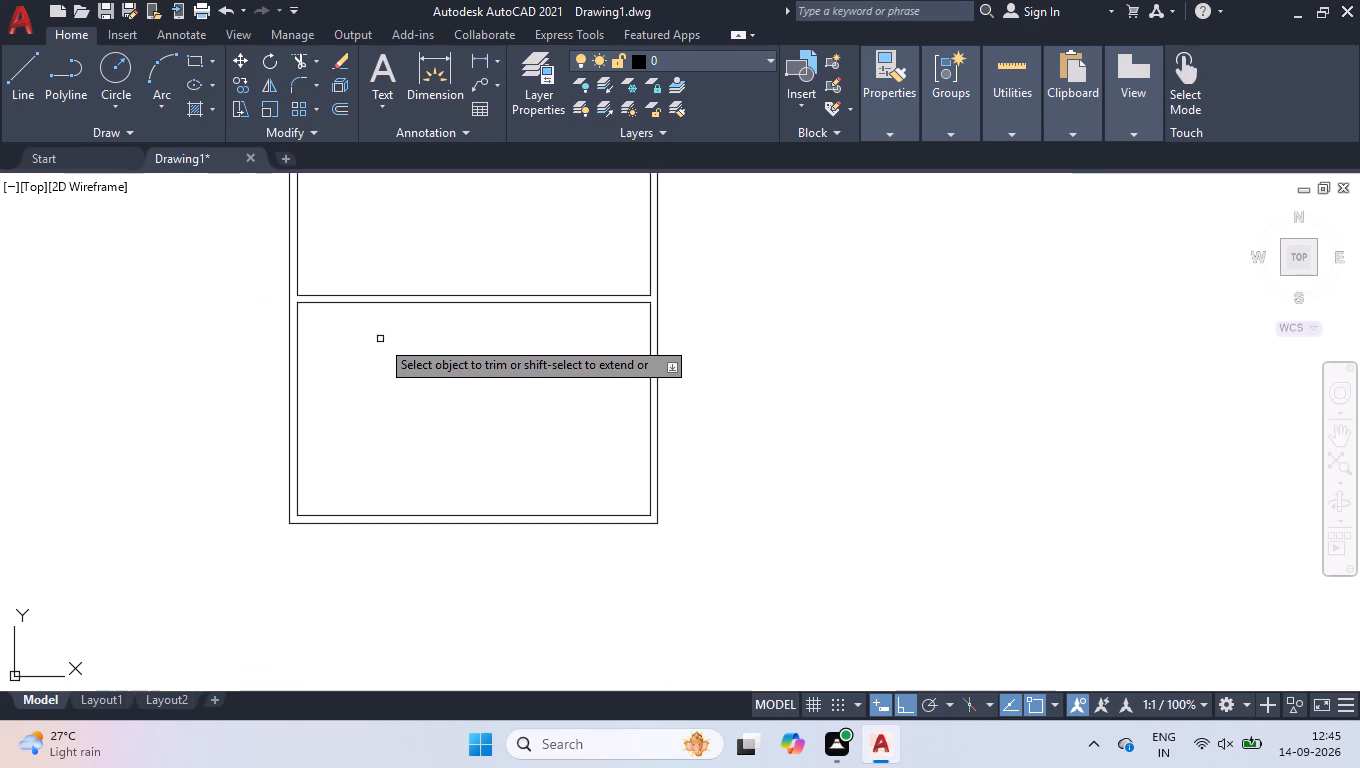
pyautogui.scroll(-1, 394, 370)
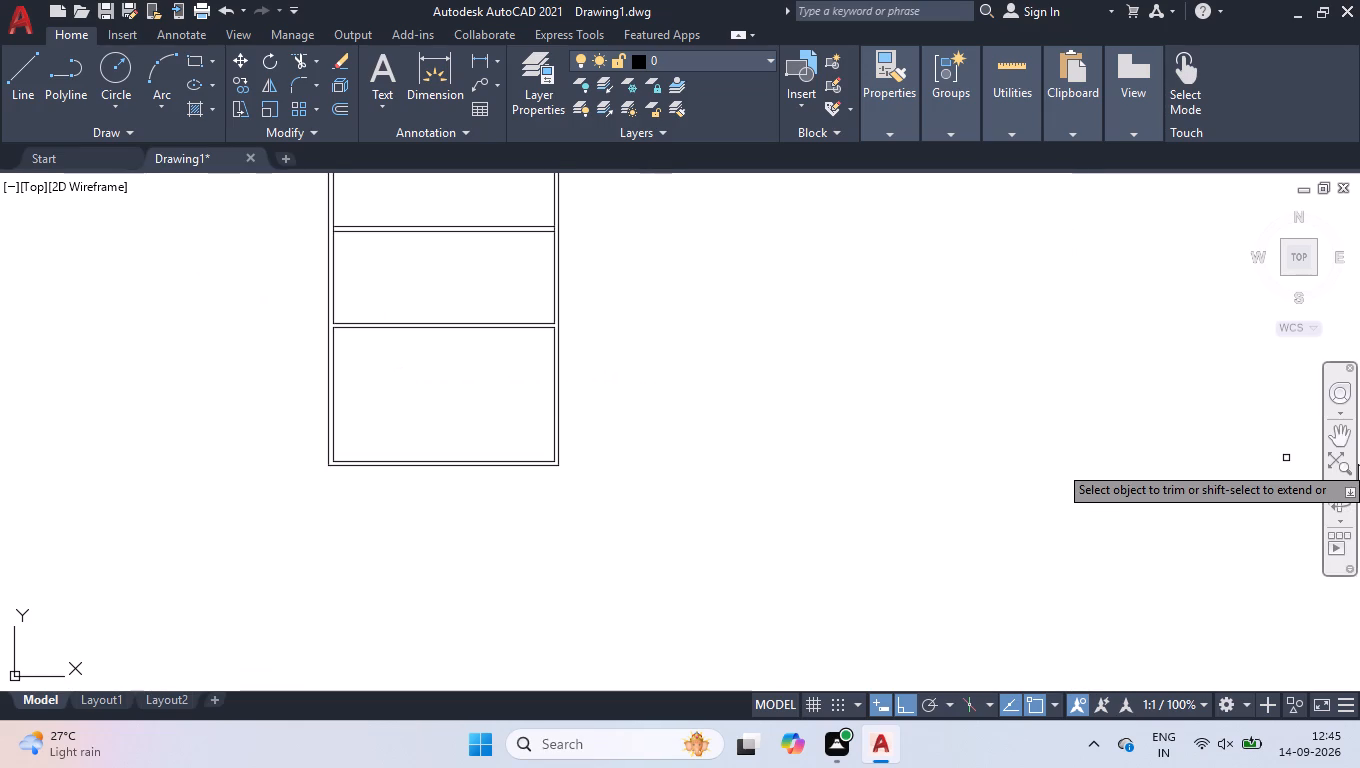
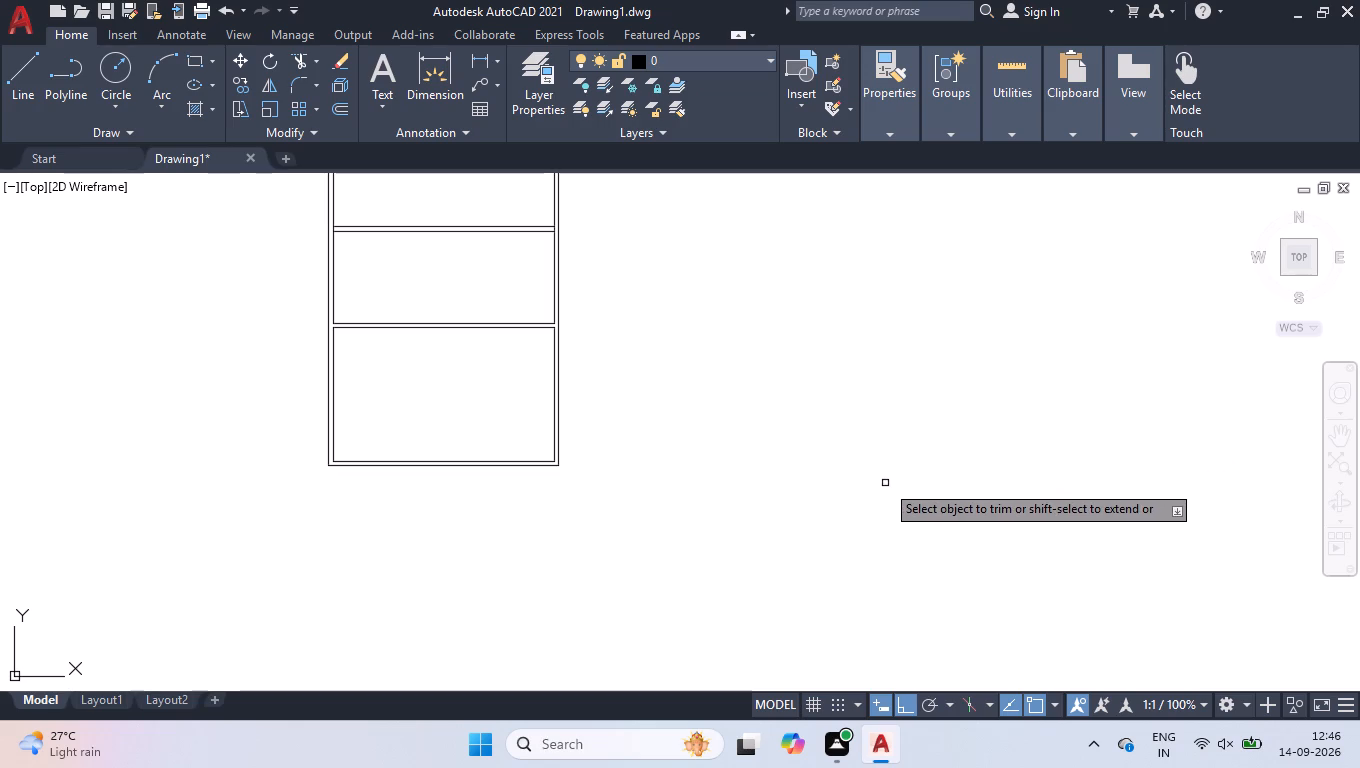
# Offset the bottom room's inner right wall line 11'6" to the left to start a vertical divider.
pyautogui.press('space')
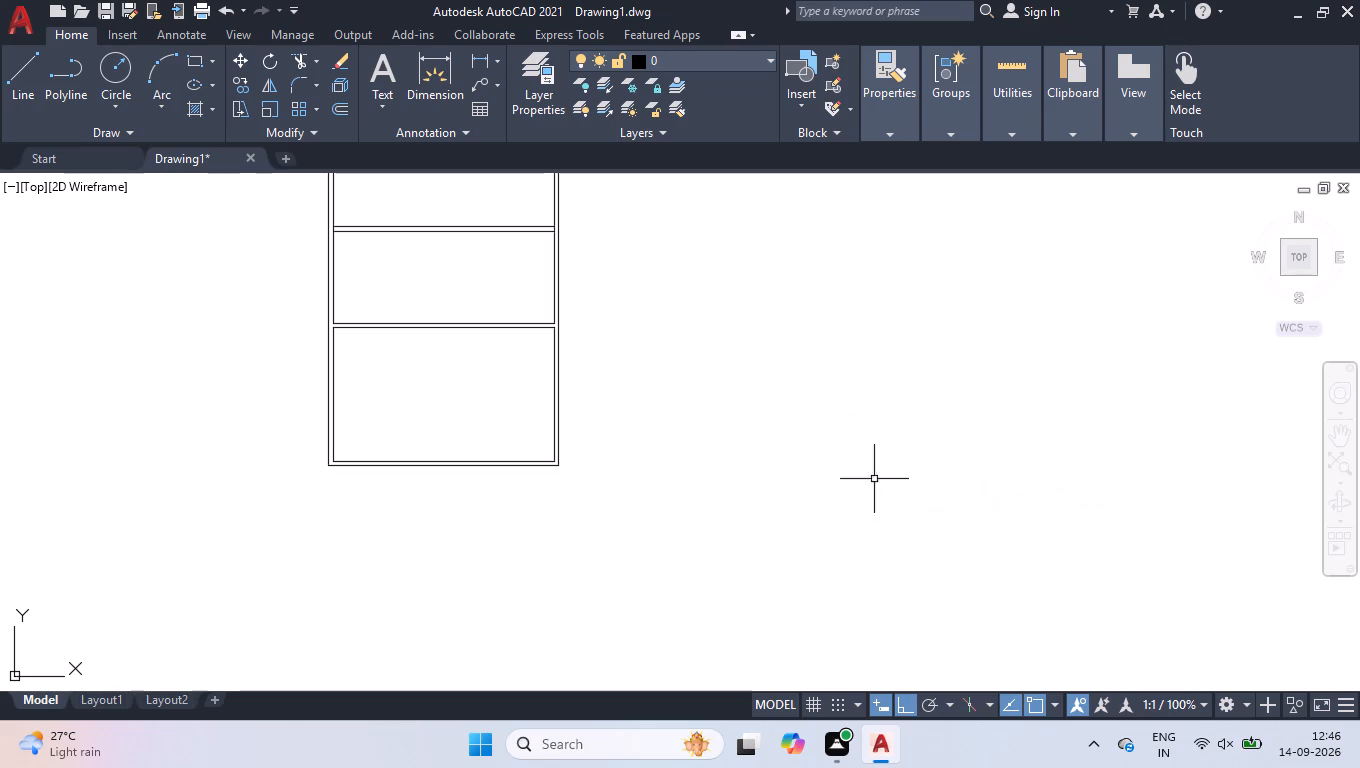
pyautogui.click(1306, 259)
pyautogui.scroll(3, 699, 667)
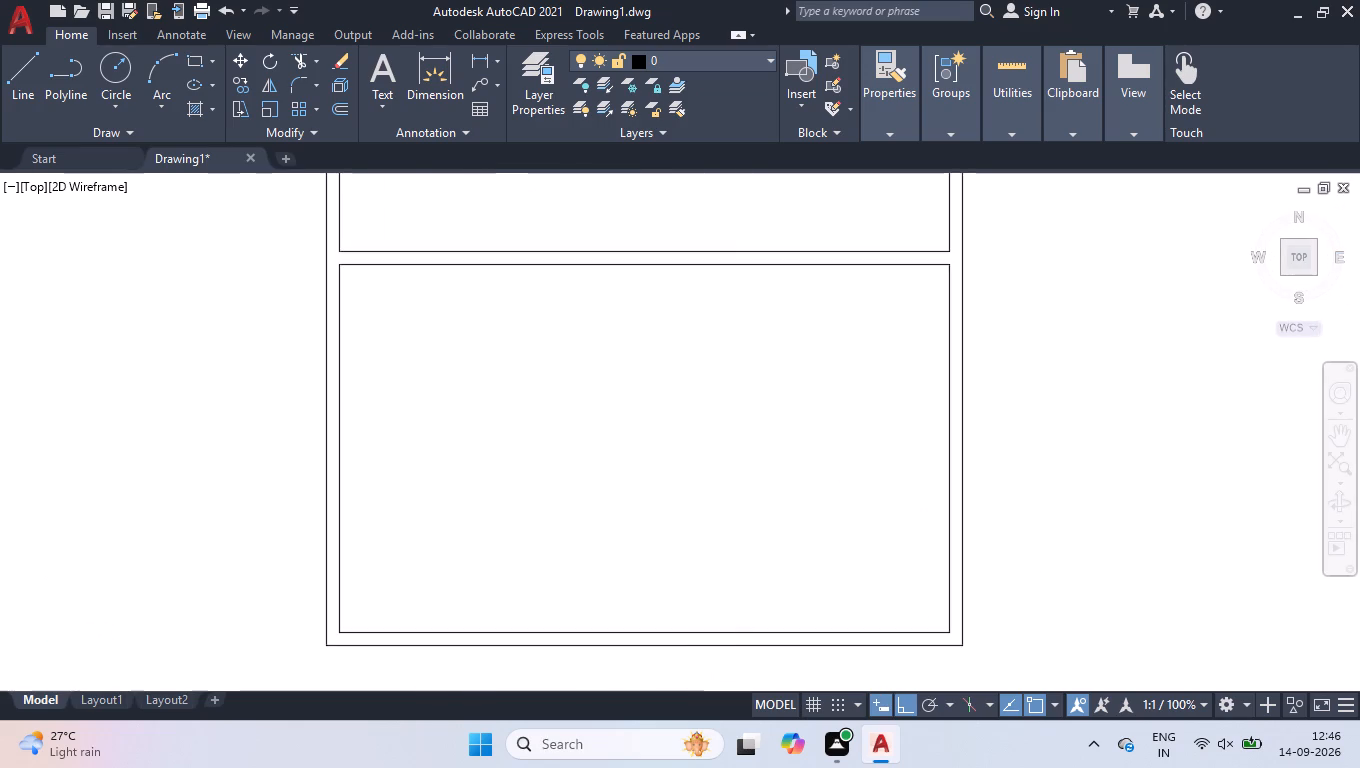
pyautogui.scroll(-1, 670, 591)
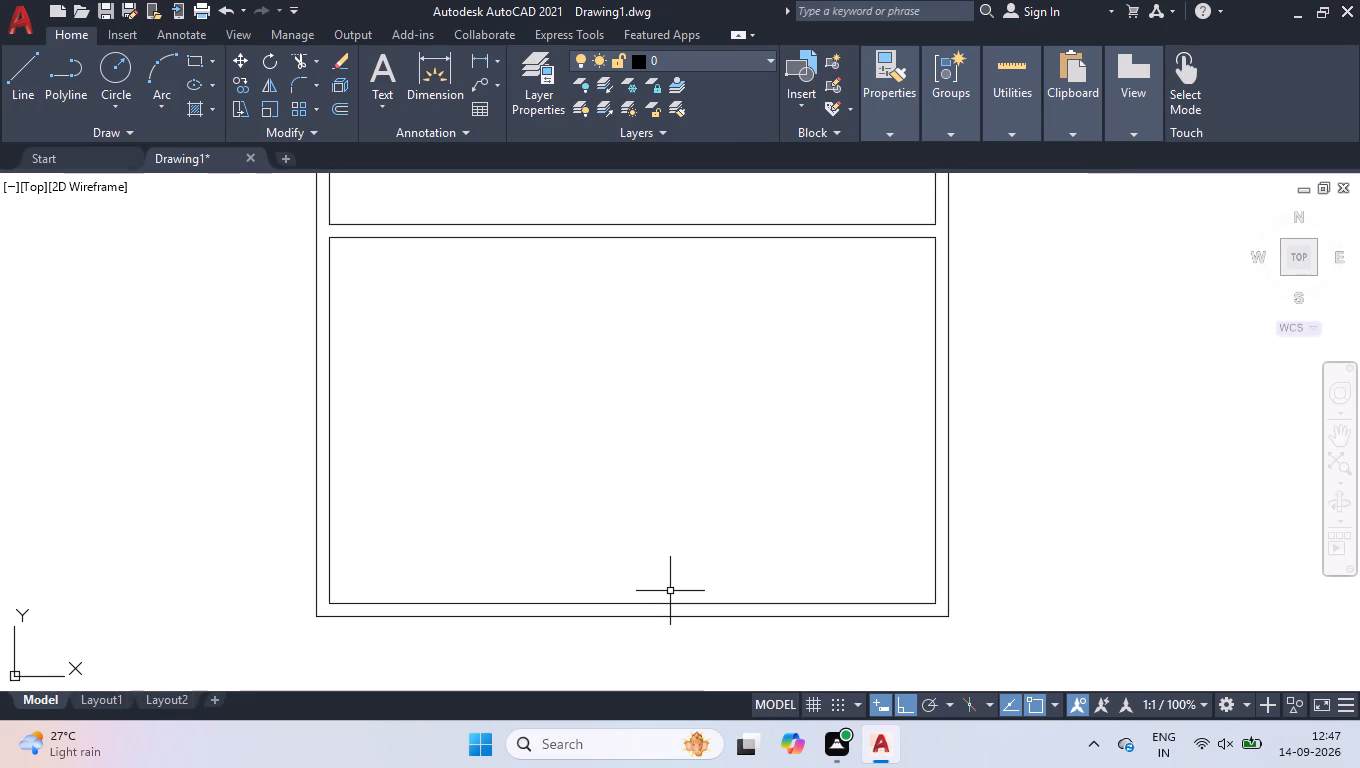
pyautogui.write('OFF')
pyautogui.press('Return')
pyautogui.write("11'6")
pyautogui.press('Return')
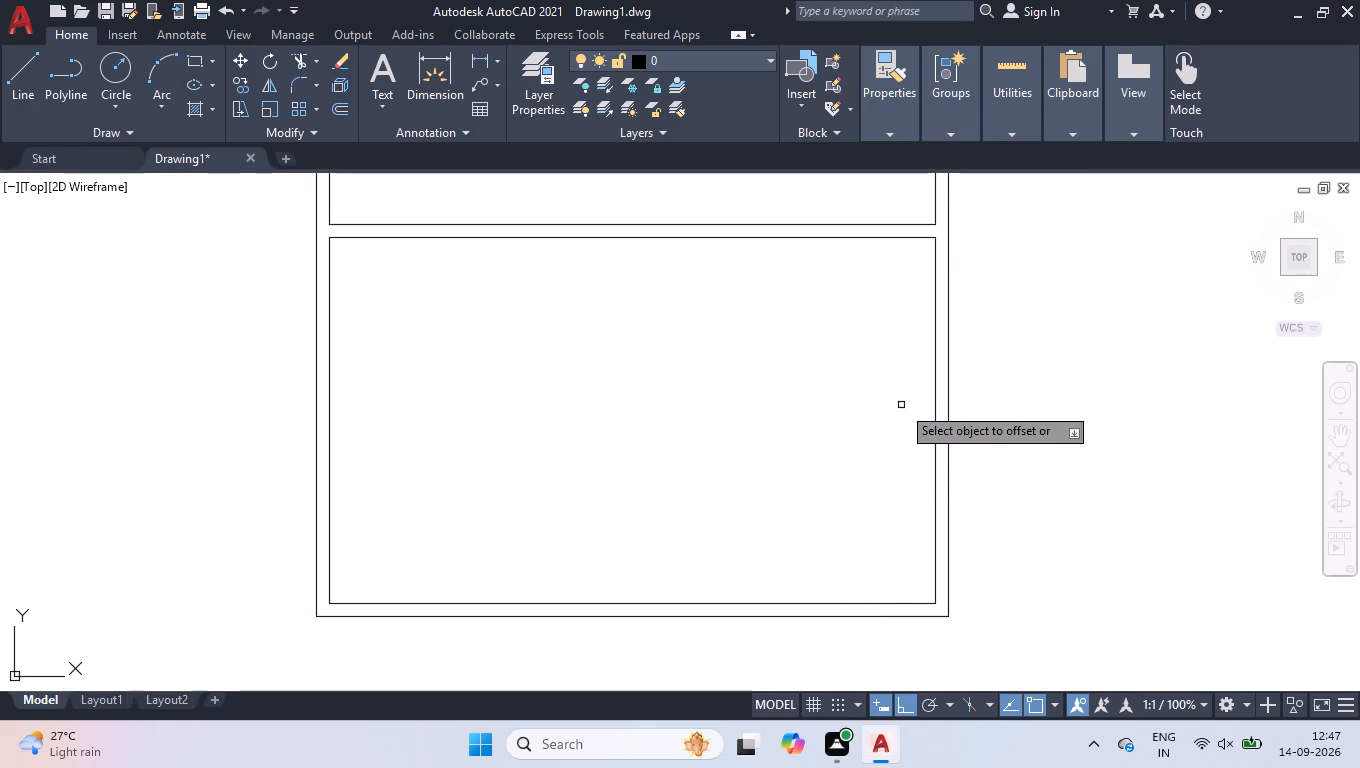
pyautogui.click(935, 382)
pyautogui.click(762, 369)
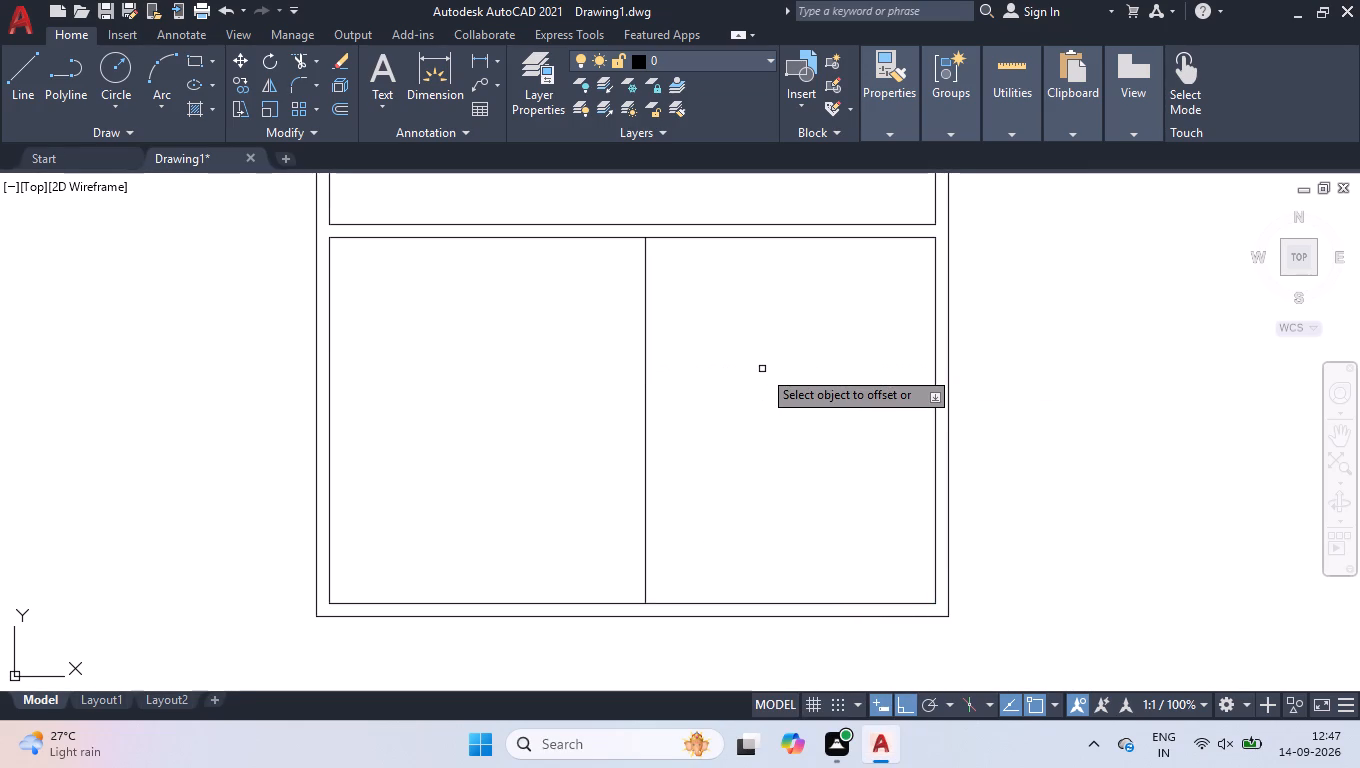
pyautogui.press('Return')
# Break the inner bottom wall line where it meets the vertical divider line and delete the portion right of the divider.
pyautogui.write('BR')
pyautogui.press('Down')
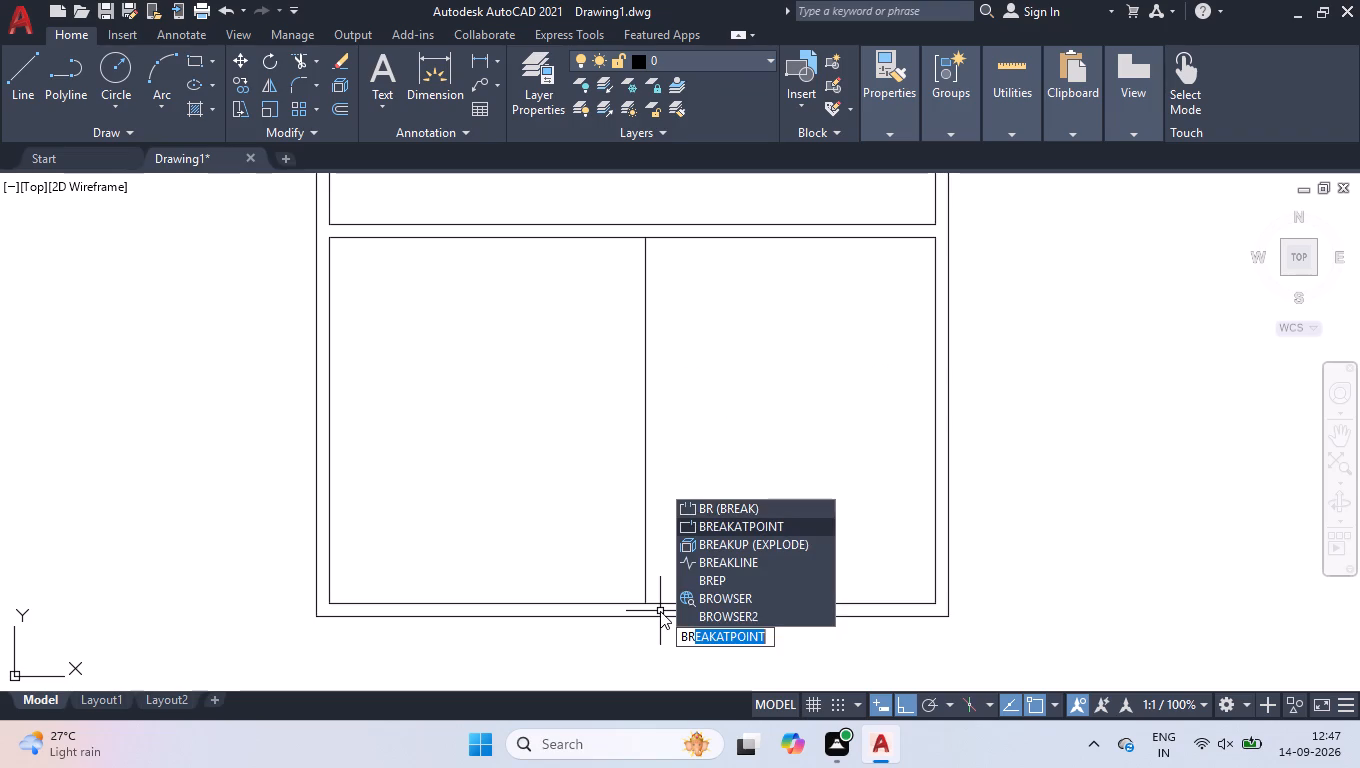
pyautogui.press('Return')
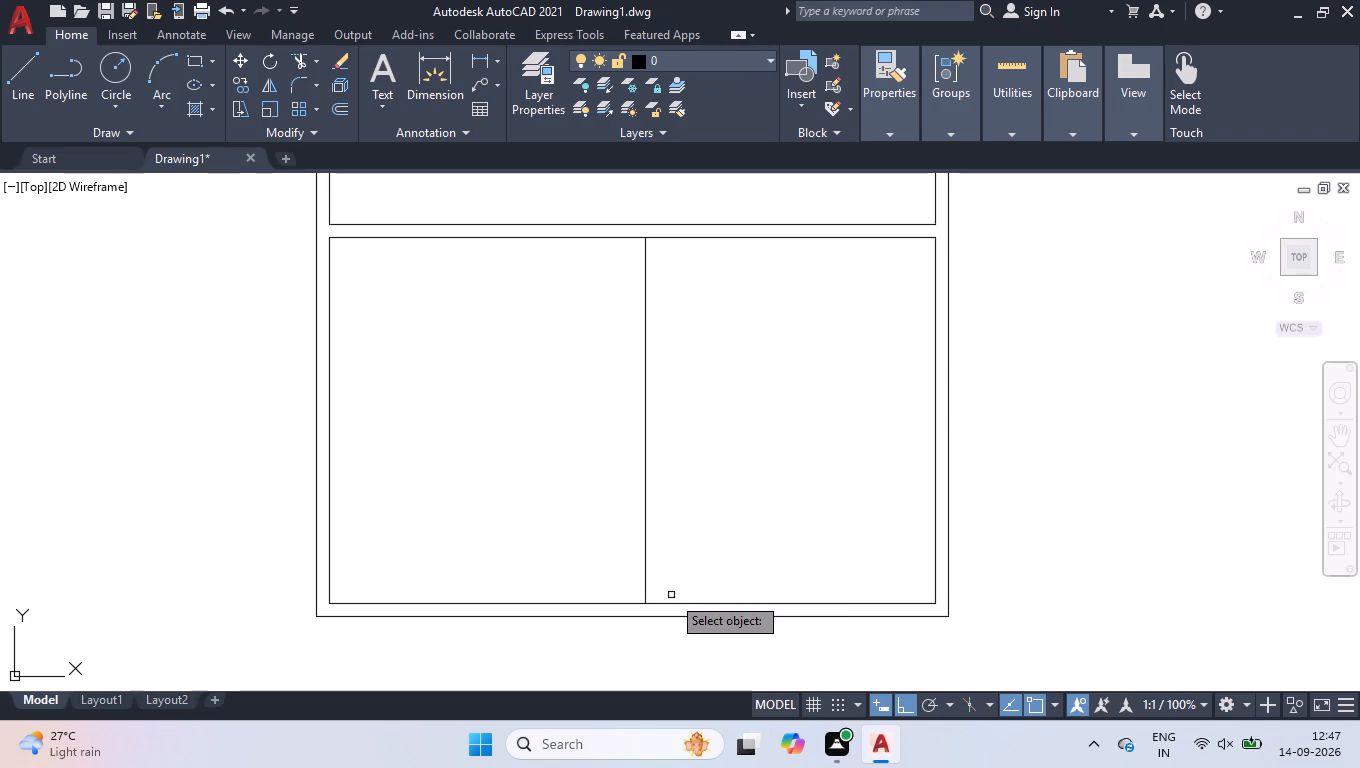
pyautogui.click(668, 605)
pyautogui.click(649, 604)
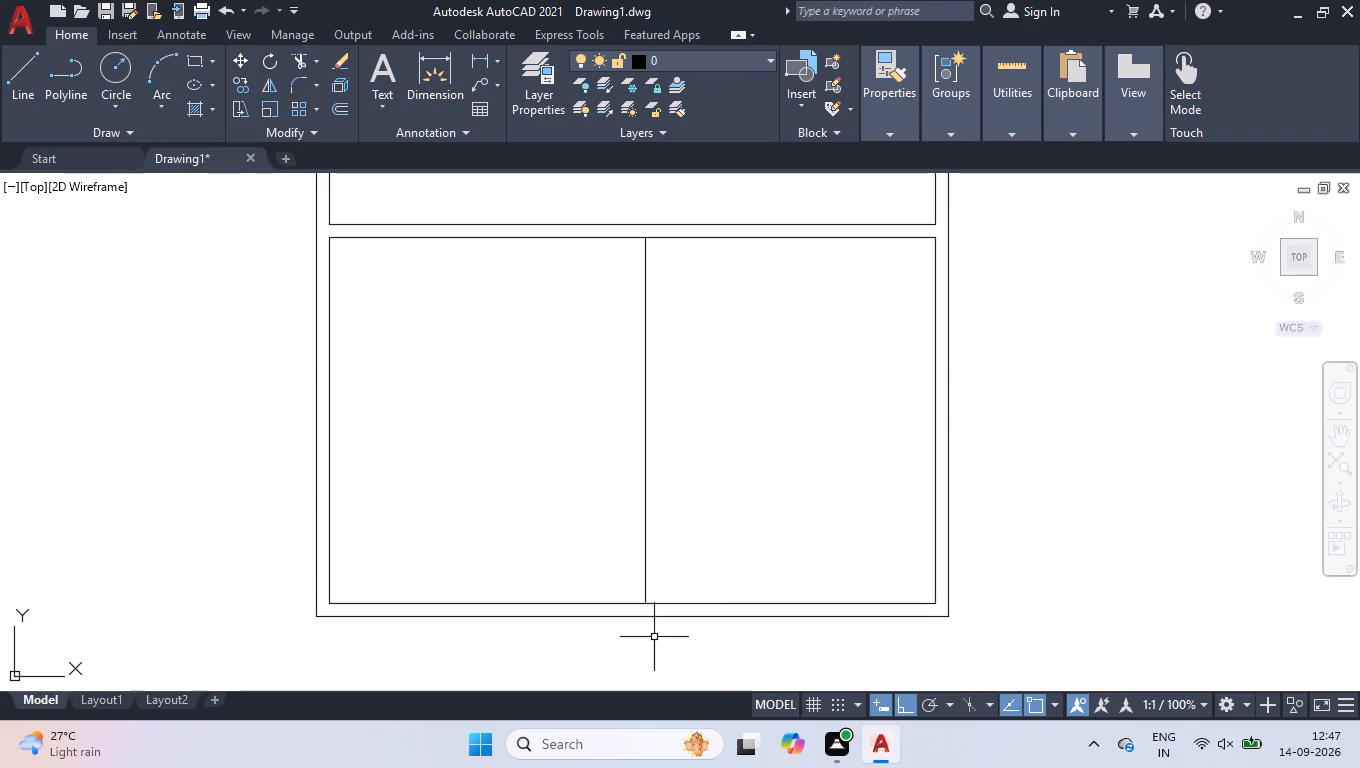
pyautogui.click(693, 606)
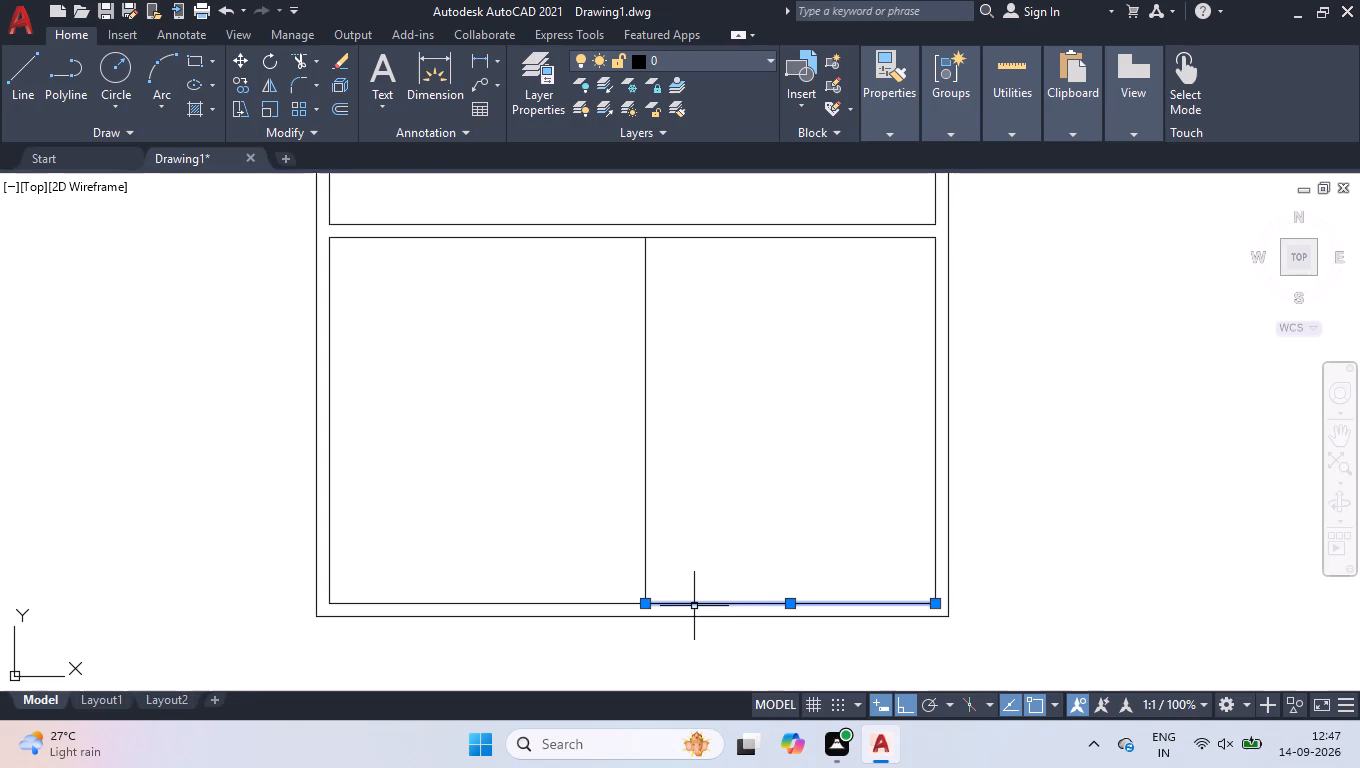
pyautogui.press('Delete')
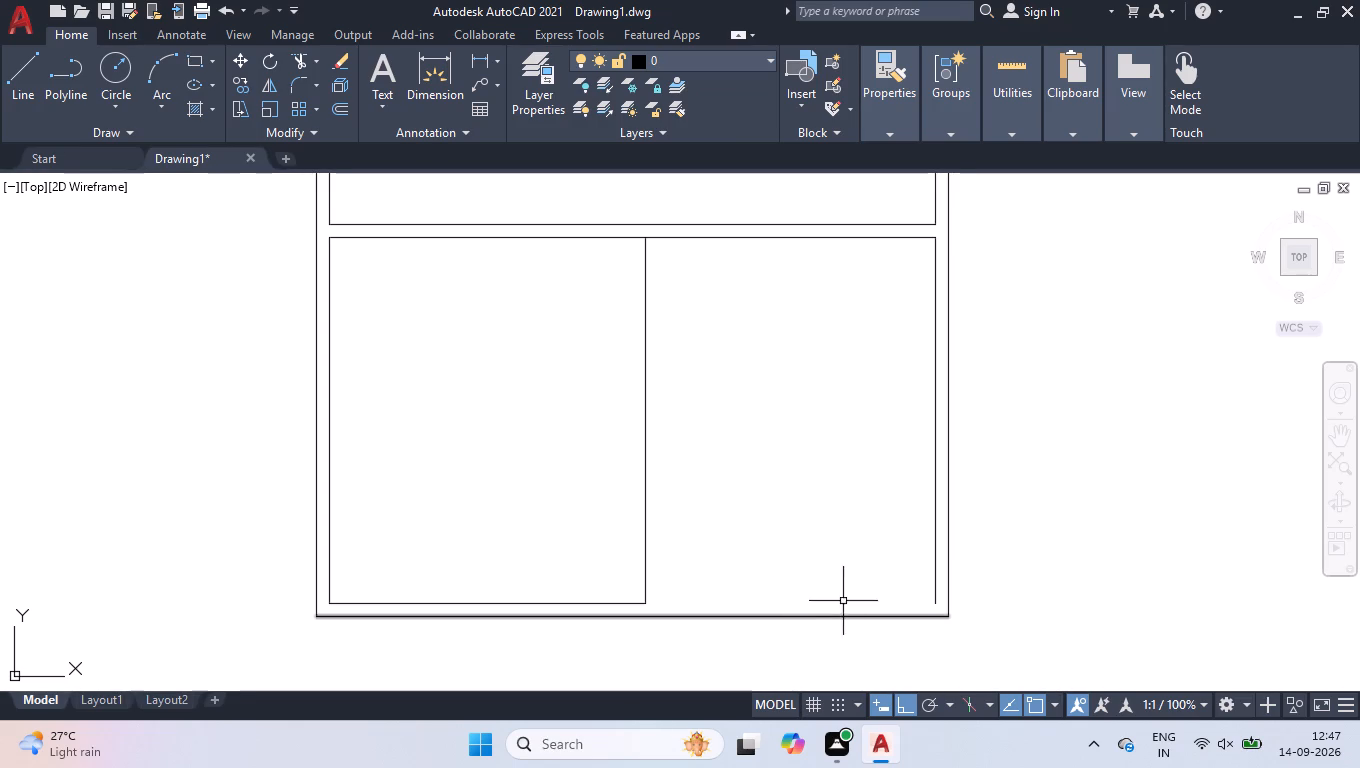
# Stretch the lower ends of the inner right wall line and the divider line down to the outer bottom wall line.
pyautogui.scroll(1, 882, 568)
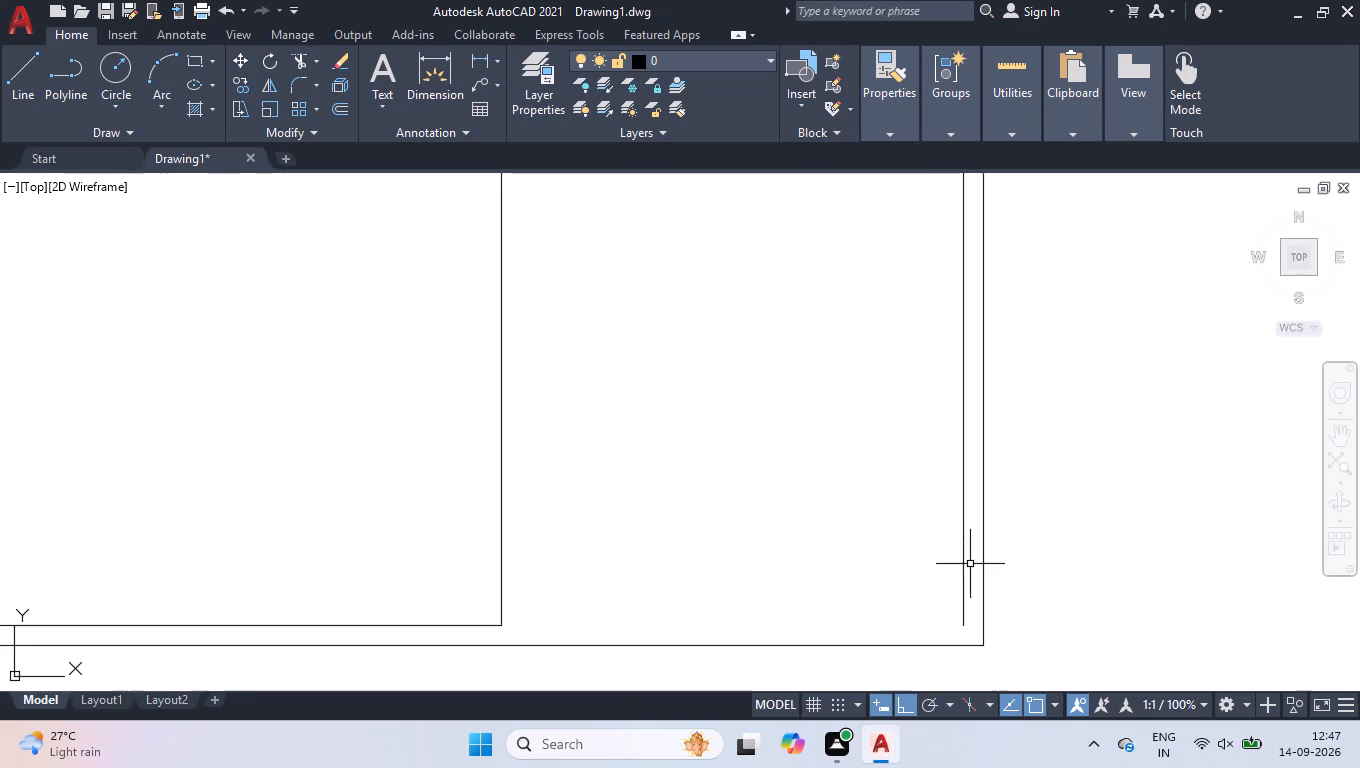
pyautogui.click(975, 563)
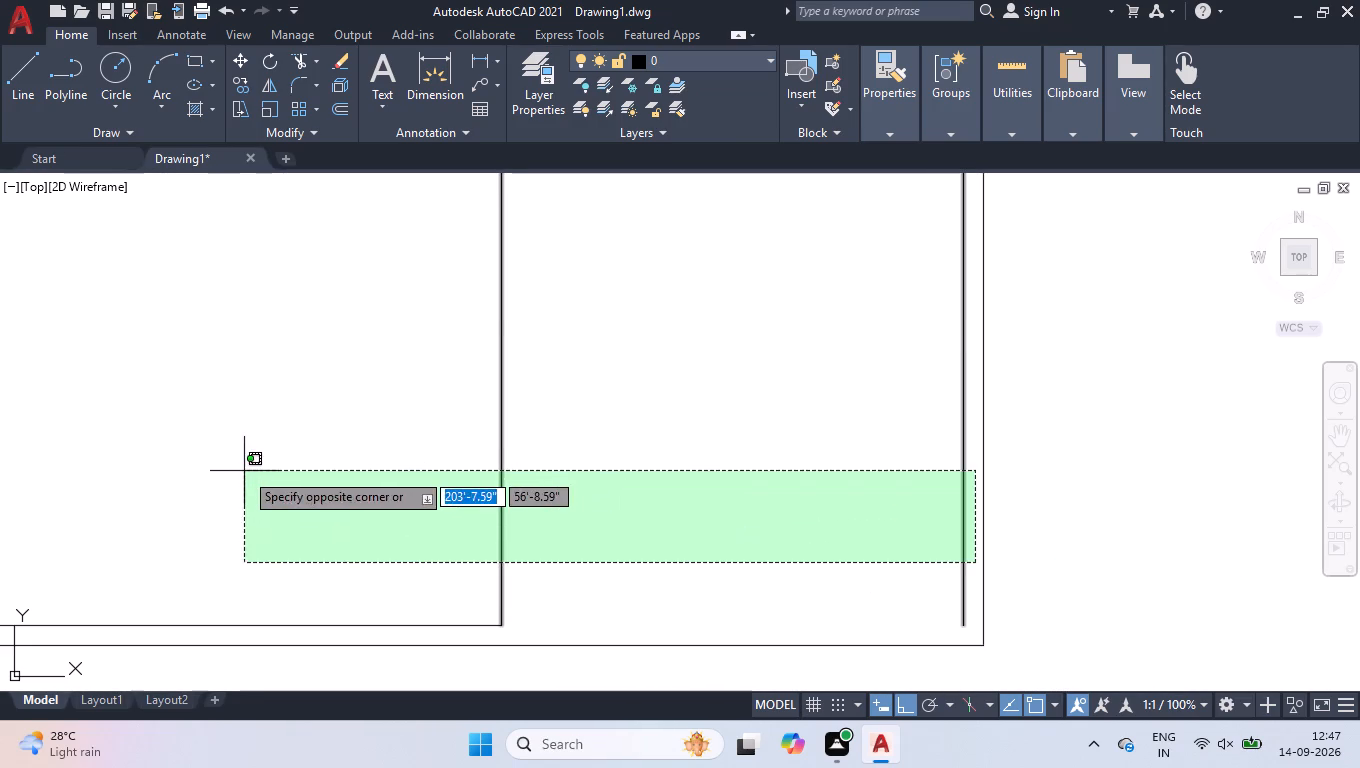
pyautogui.click(243, 471)
pyautogui.scroll(2, 959, 644)
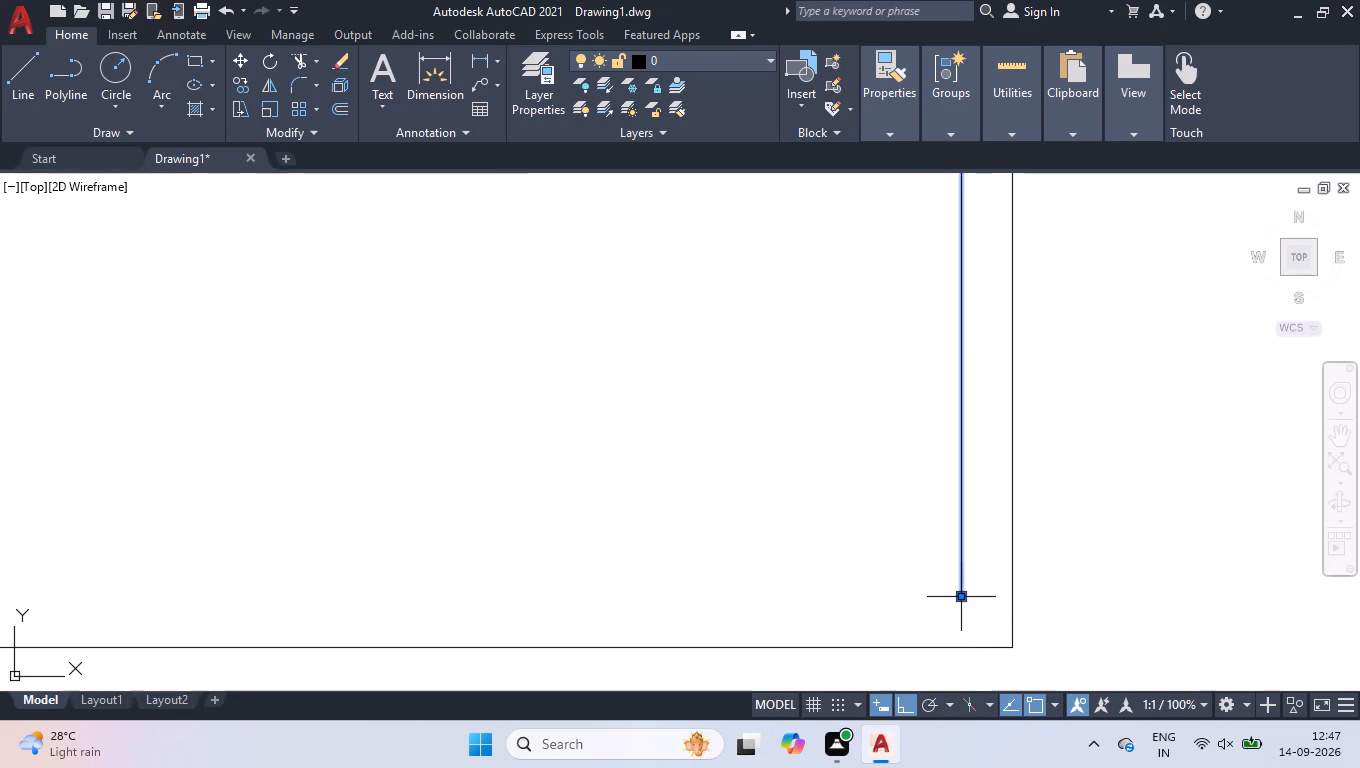
pyautogui.click(961, 602)
pyautogui.click(964, 645)
pyautogui.scroll(-3, 559, 449)
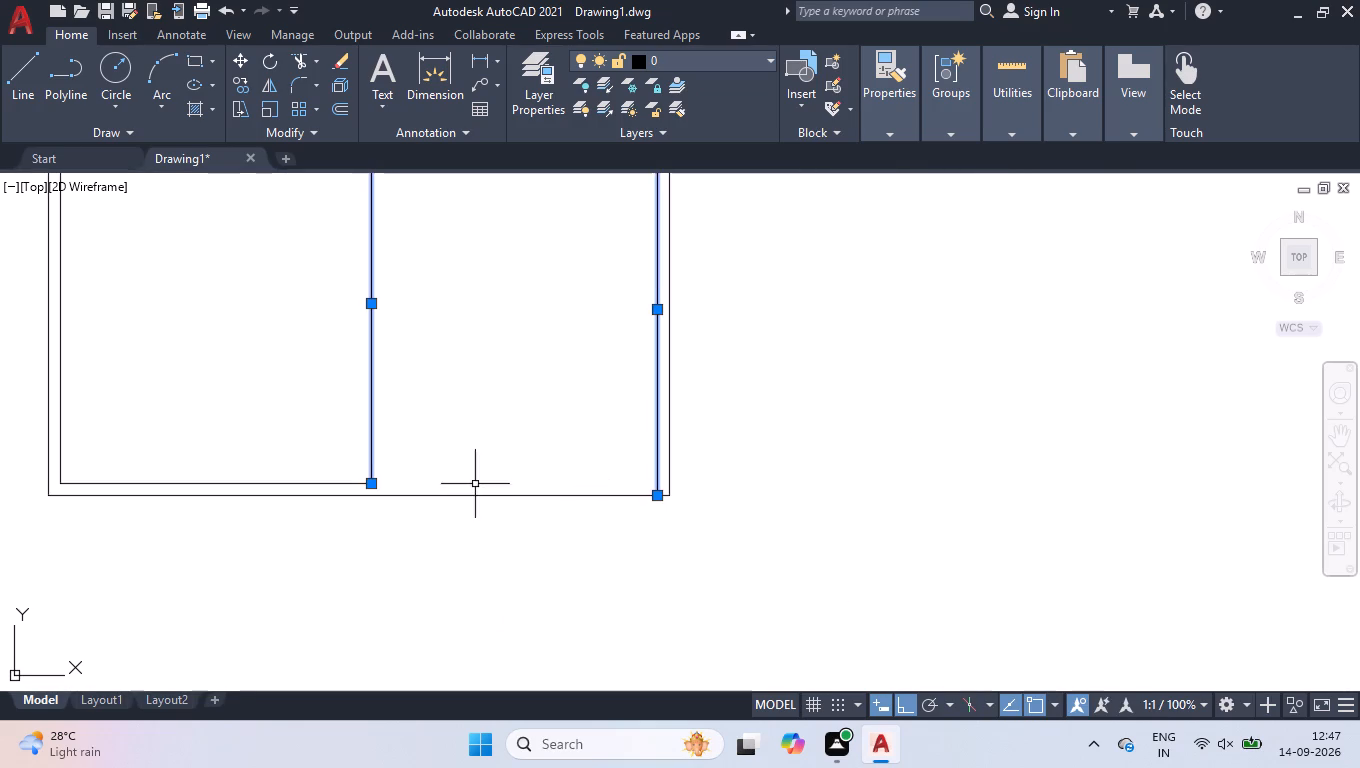
pyautogui.scroll(4, 362, 488)
pyautogui.click(398, 467)
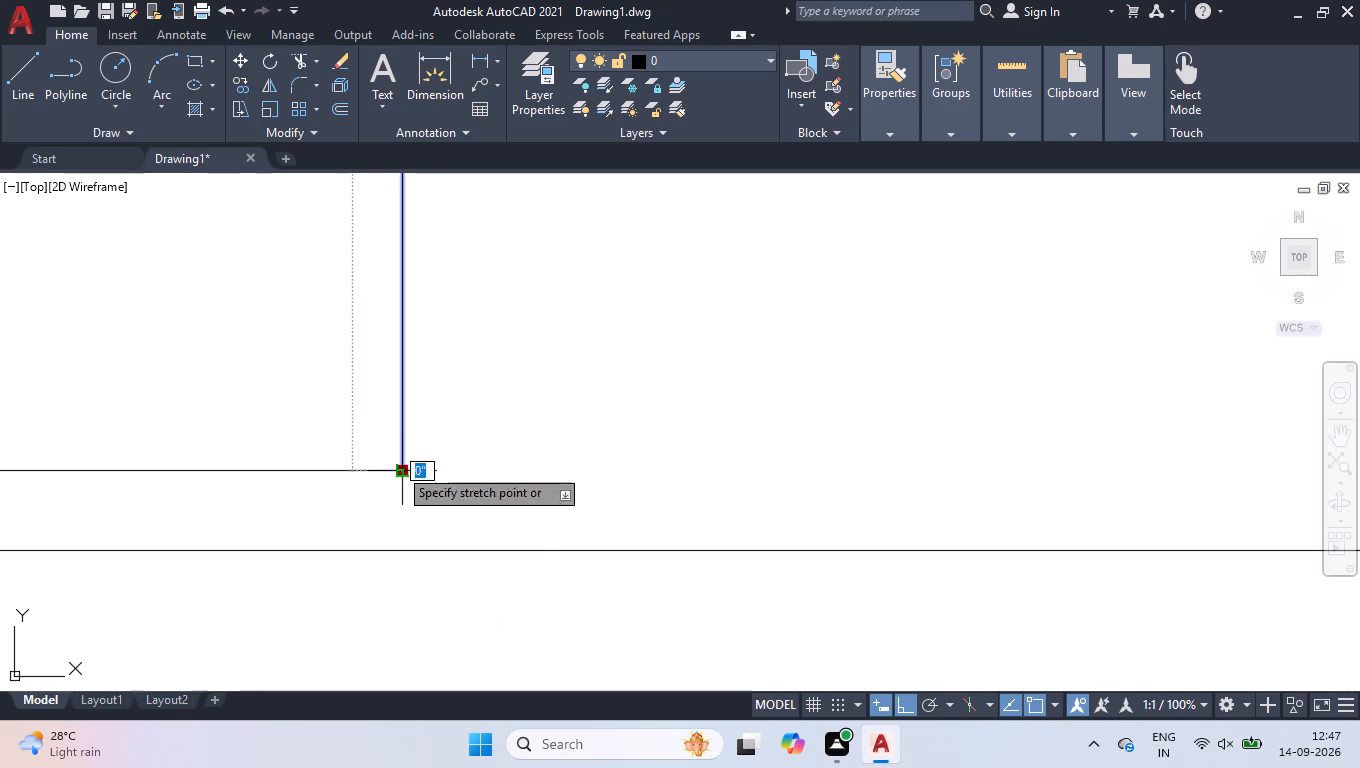
pyautogui.click(404, 553)
pyautogui.rightClick(442, 479)
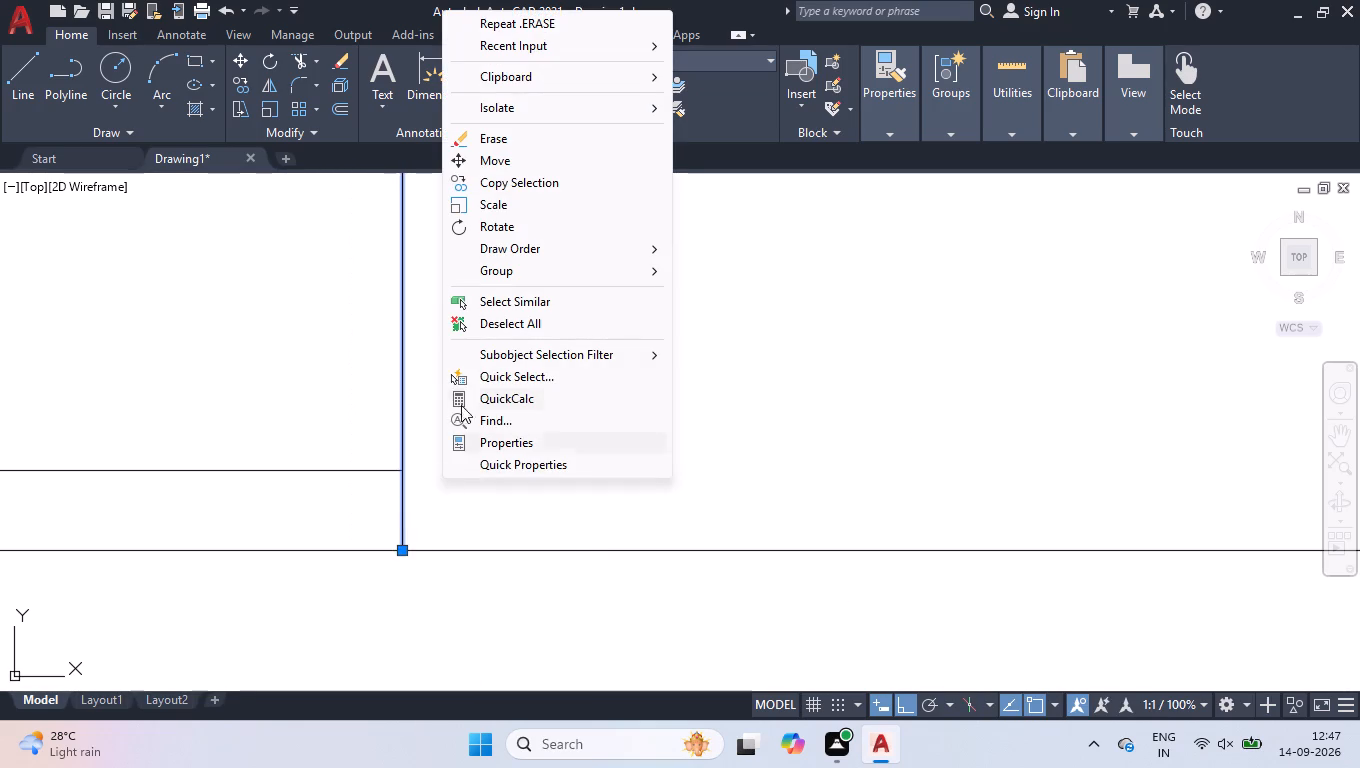
pyautogui.click(487, 330)
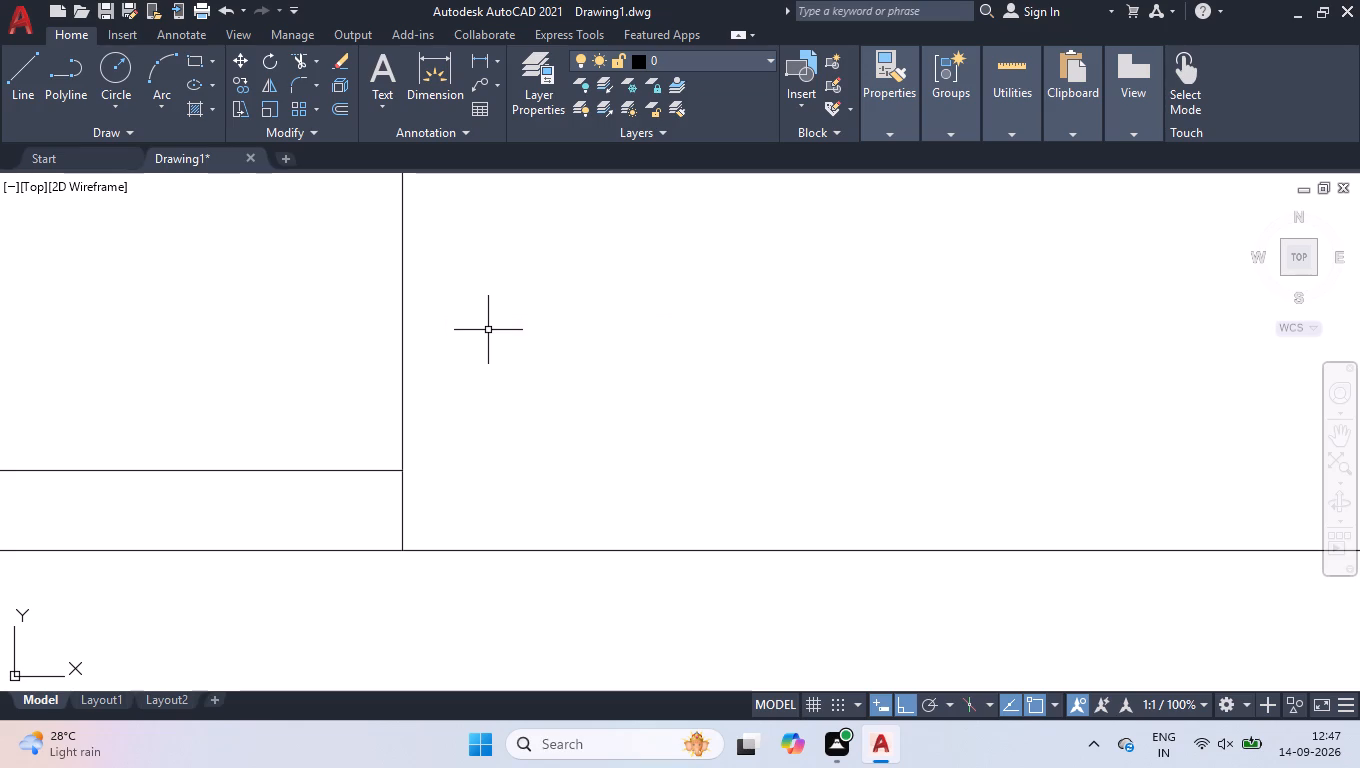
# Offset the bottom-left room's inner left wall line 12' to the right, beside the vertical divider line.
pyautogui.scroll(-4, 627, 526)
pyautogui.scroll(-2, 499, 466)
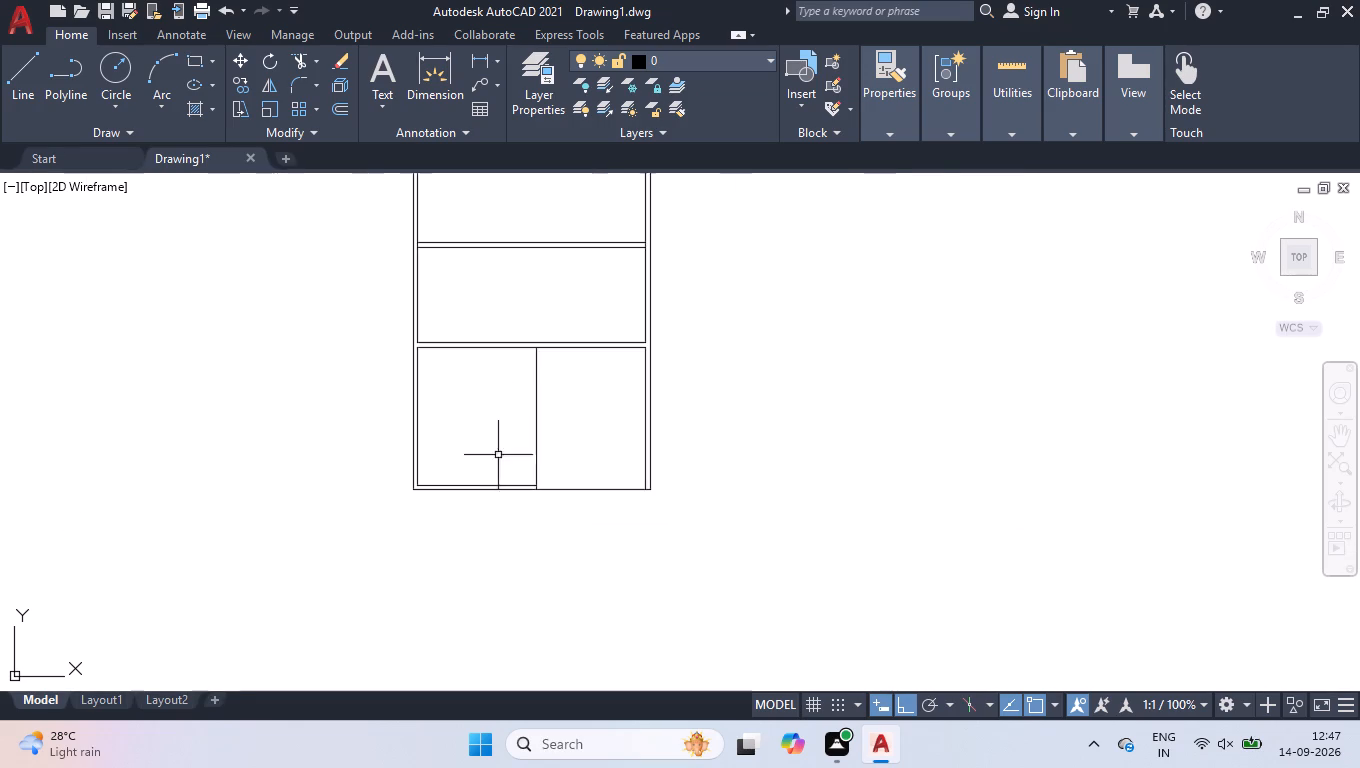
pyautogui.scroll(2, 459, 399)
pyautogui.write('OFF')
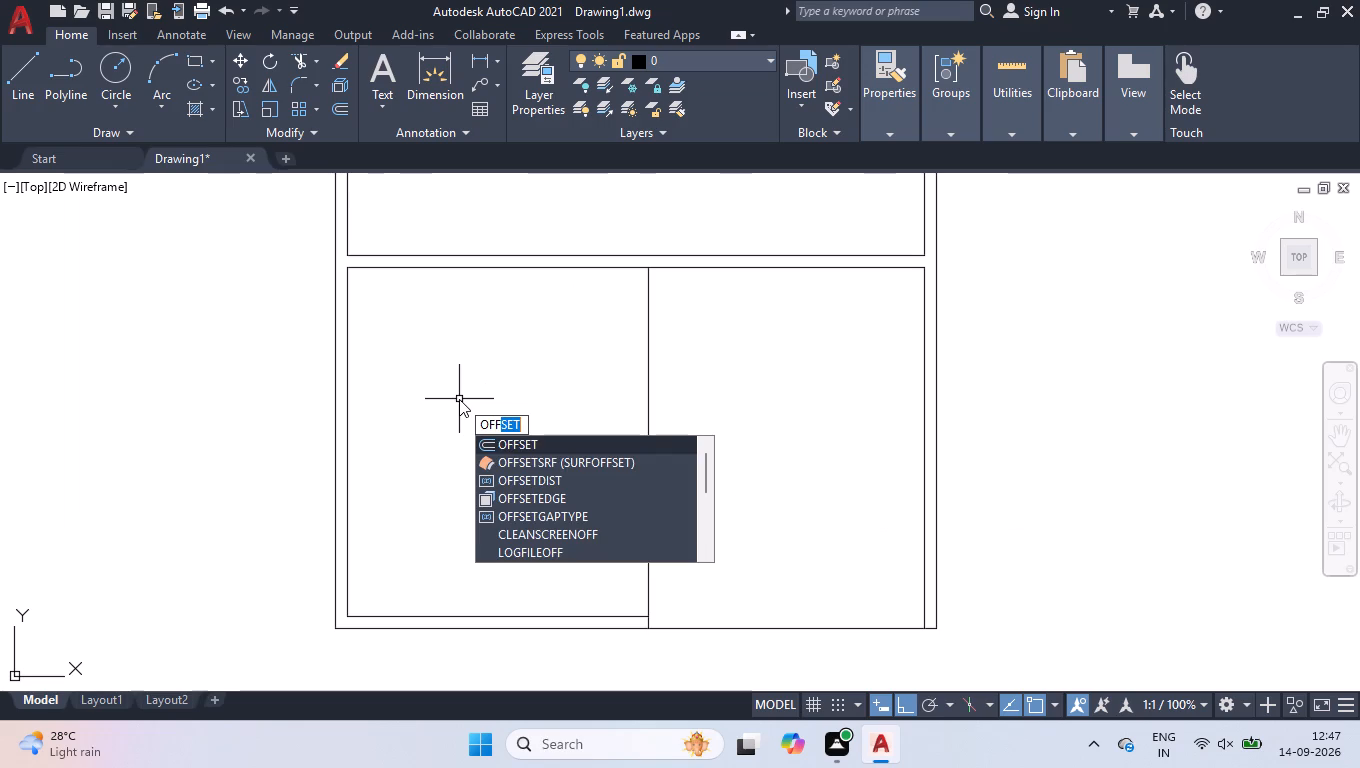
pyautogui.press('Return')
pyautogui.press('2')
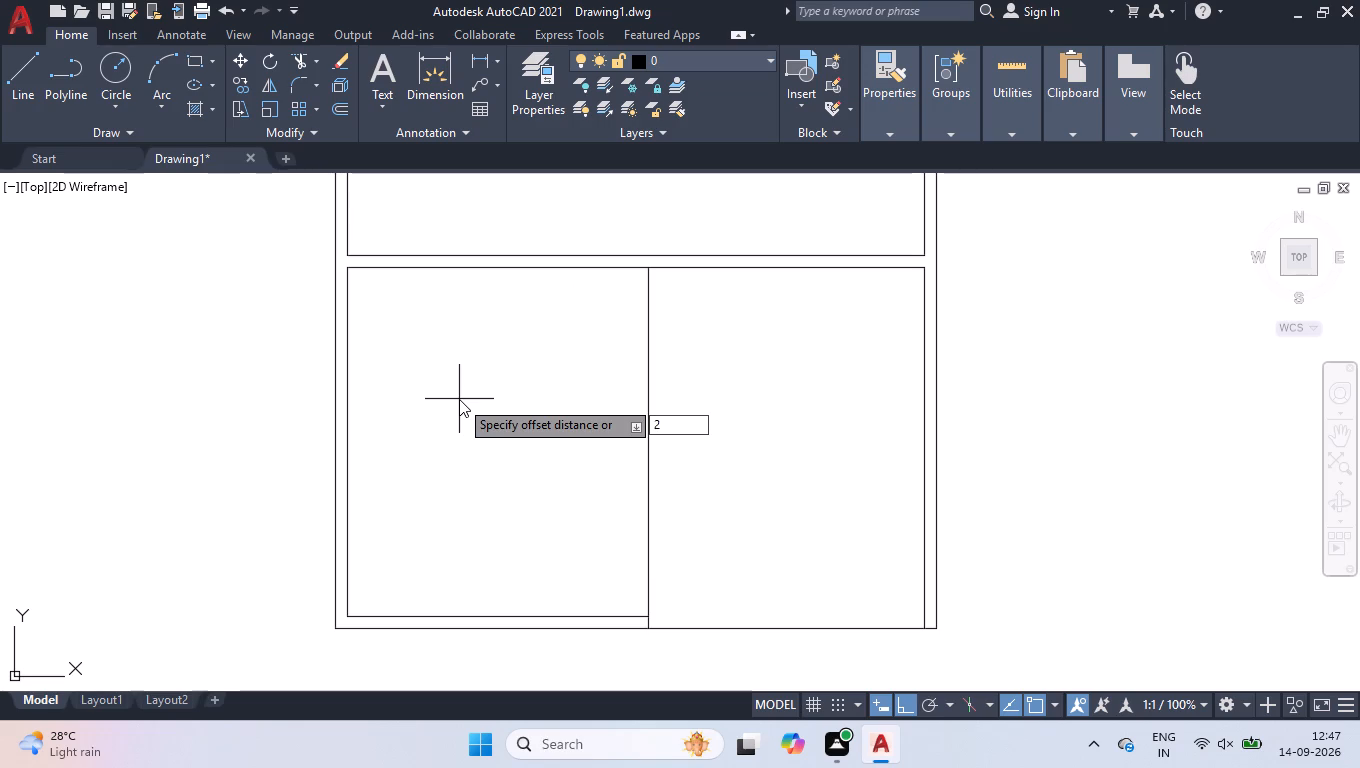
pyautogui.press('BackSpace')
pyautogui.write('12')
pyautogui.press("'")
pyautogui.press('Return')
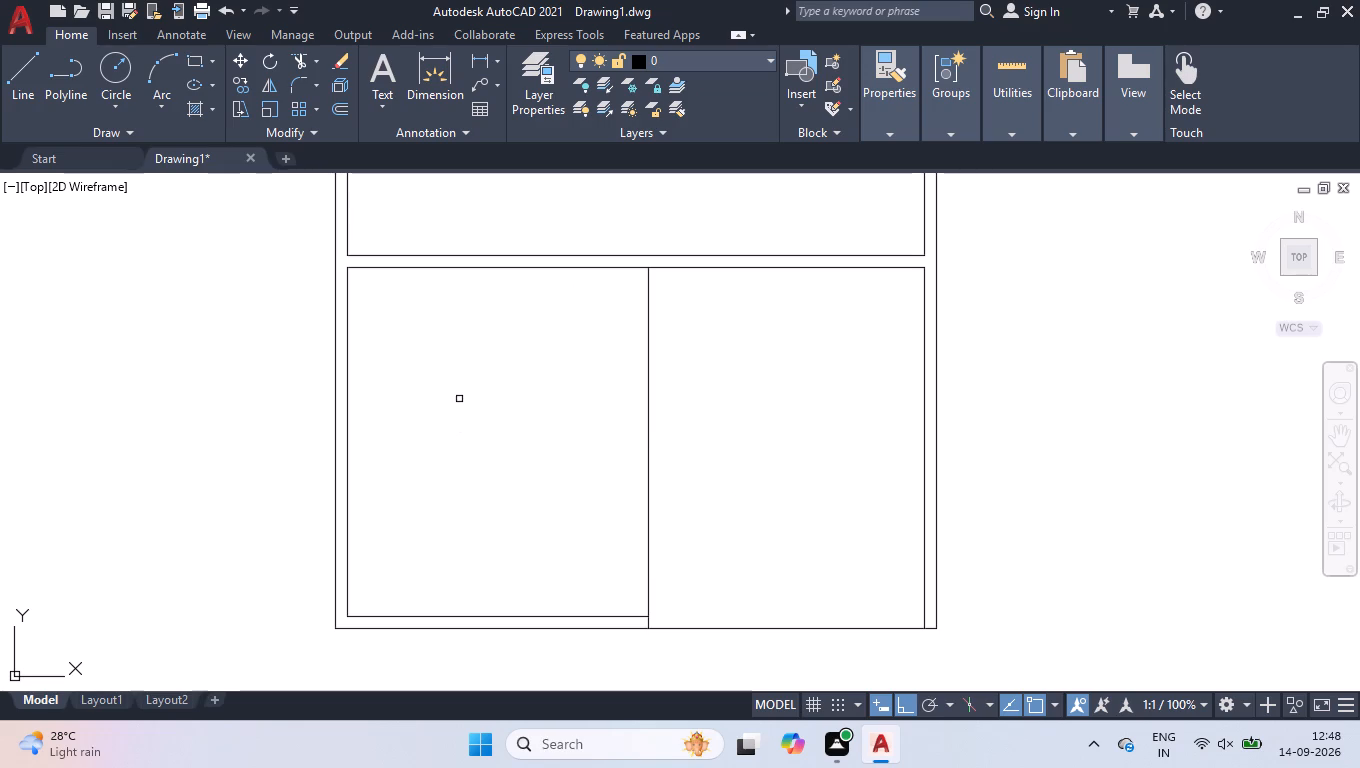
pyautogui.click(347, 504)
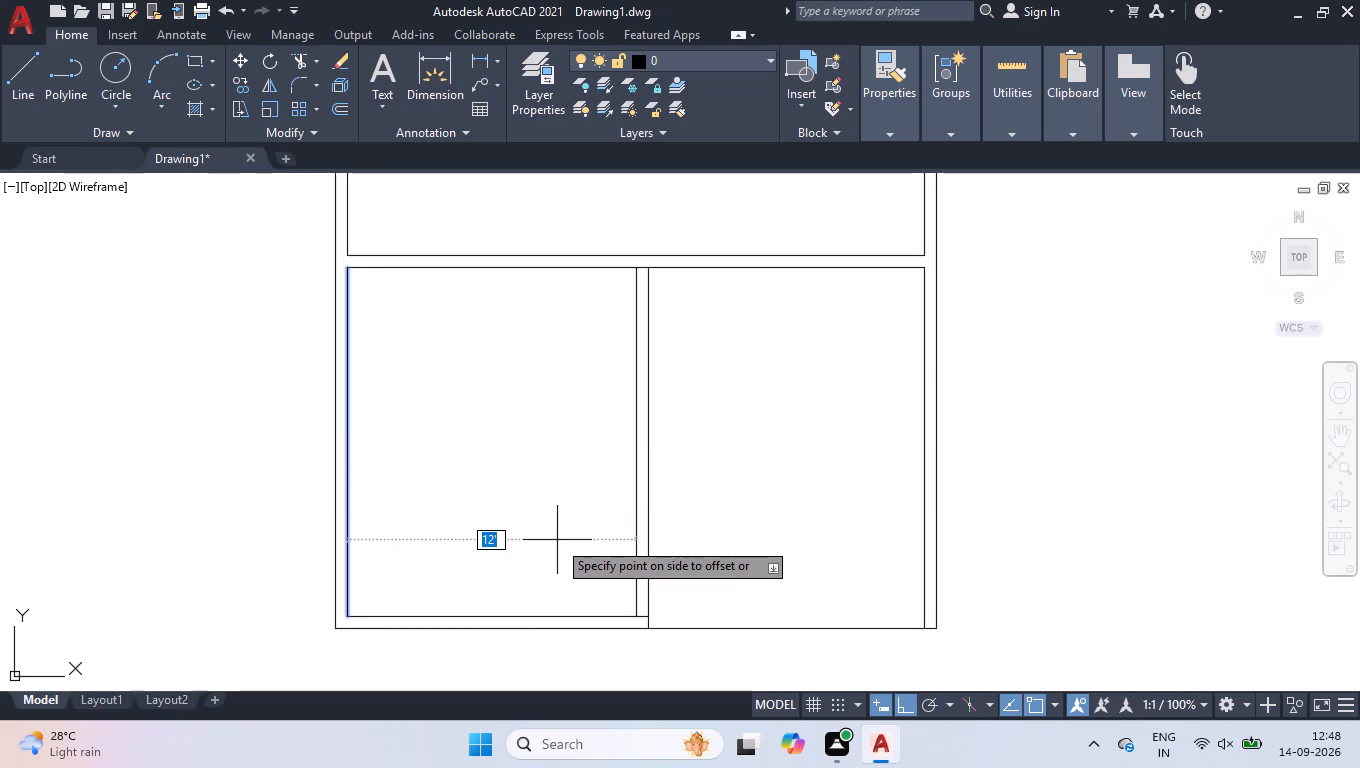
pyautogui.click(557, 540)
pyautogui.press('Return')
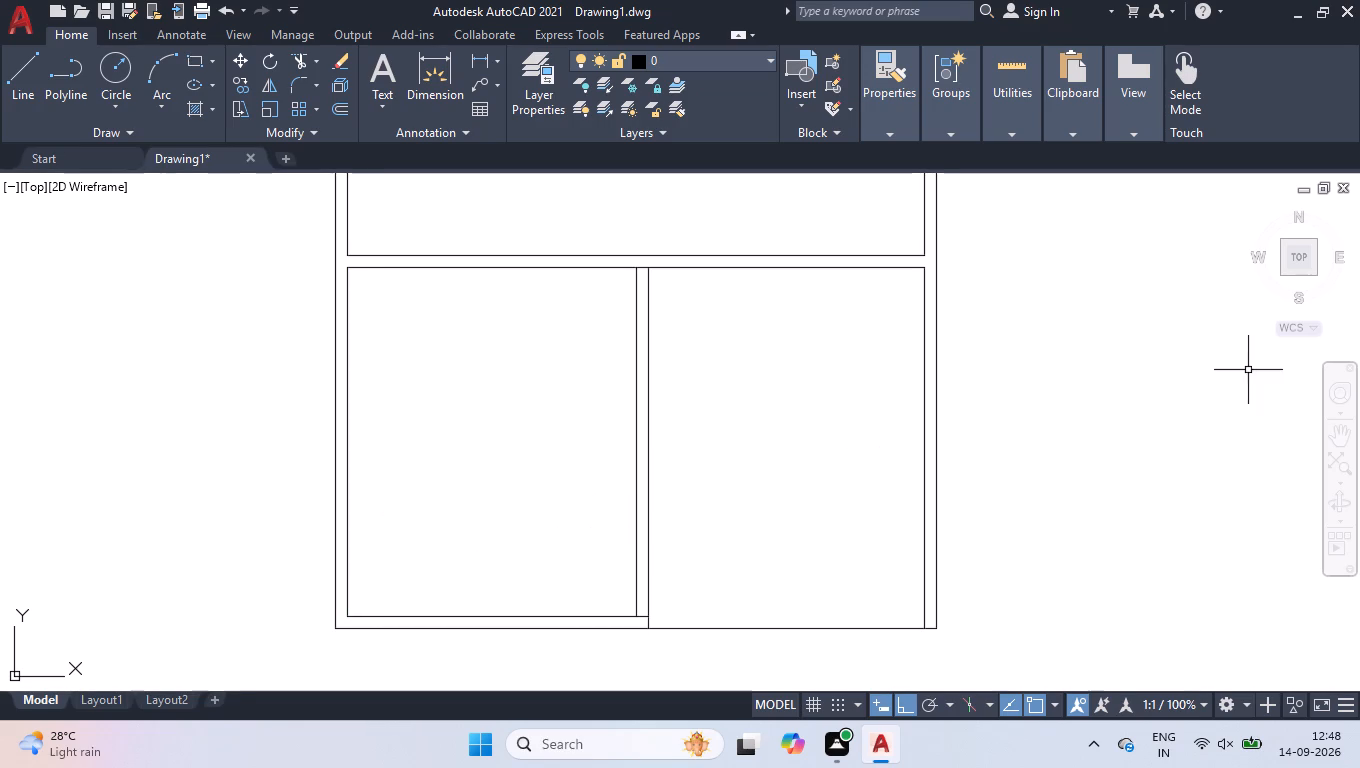
# Measure the inner width and height of the bottom-left room.
pyautogui.click(992, 163)
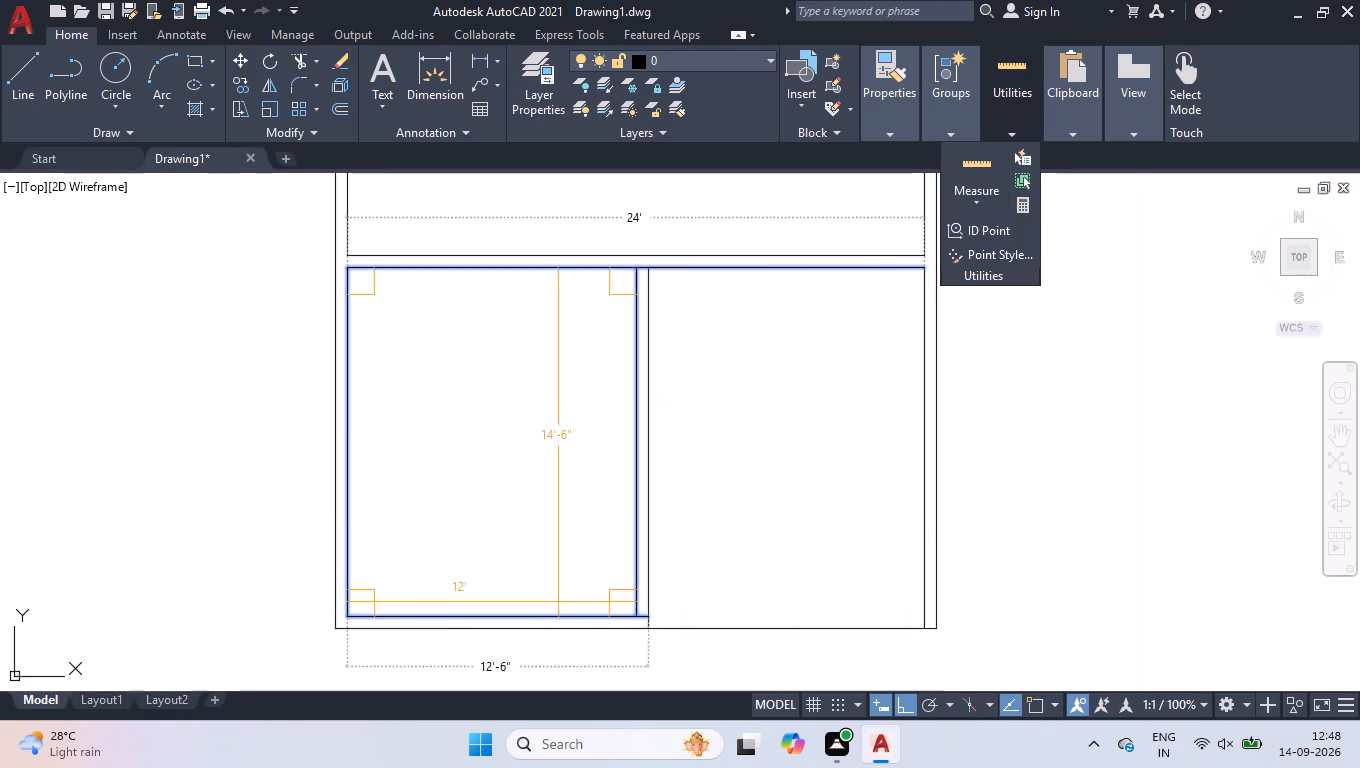
pyautogui.press('Return')
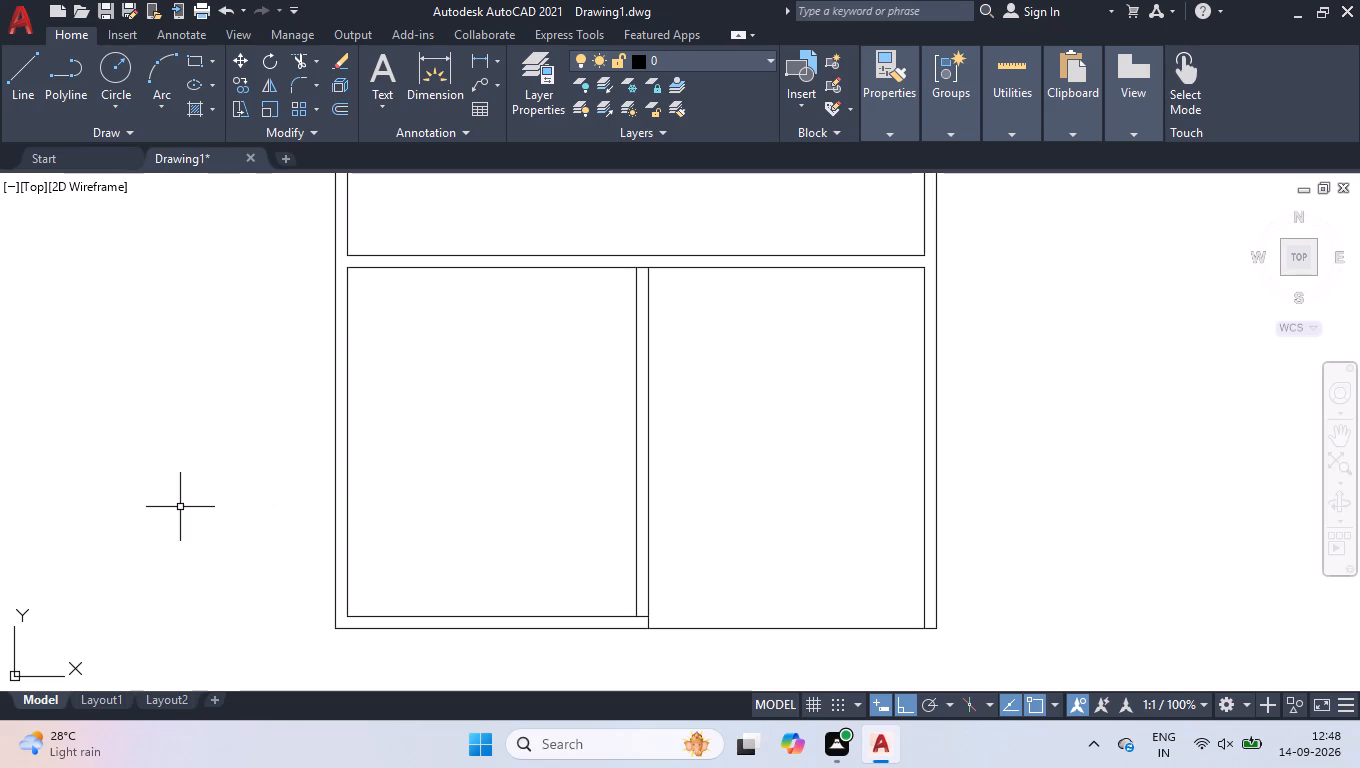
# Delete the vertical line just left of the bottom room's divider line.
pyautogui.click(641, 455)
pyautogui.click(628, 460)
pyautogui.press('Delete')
# Trim the inner side wall lines between the two lines of the topmost partition, at both of its ends.
pyautogui.scroll(-1, 674, 452)
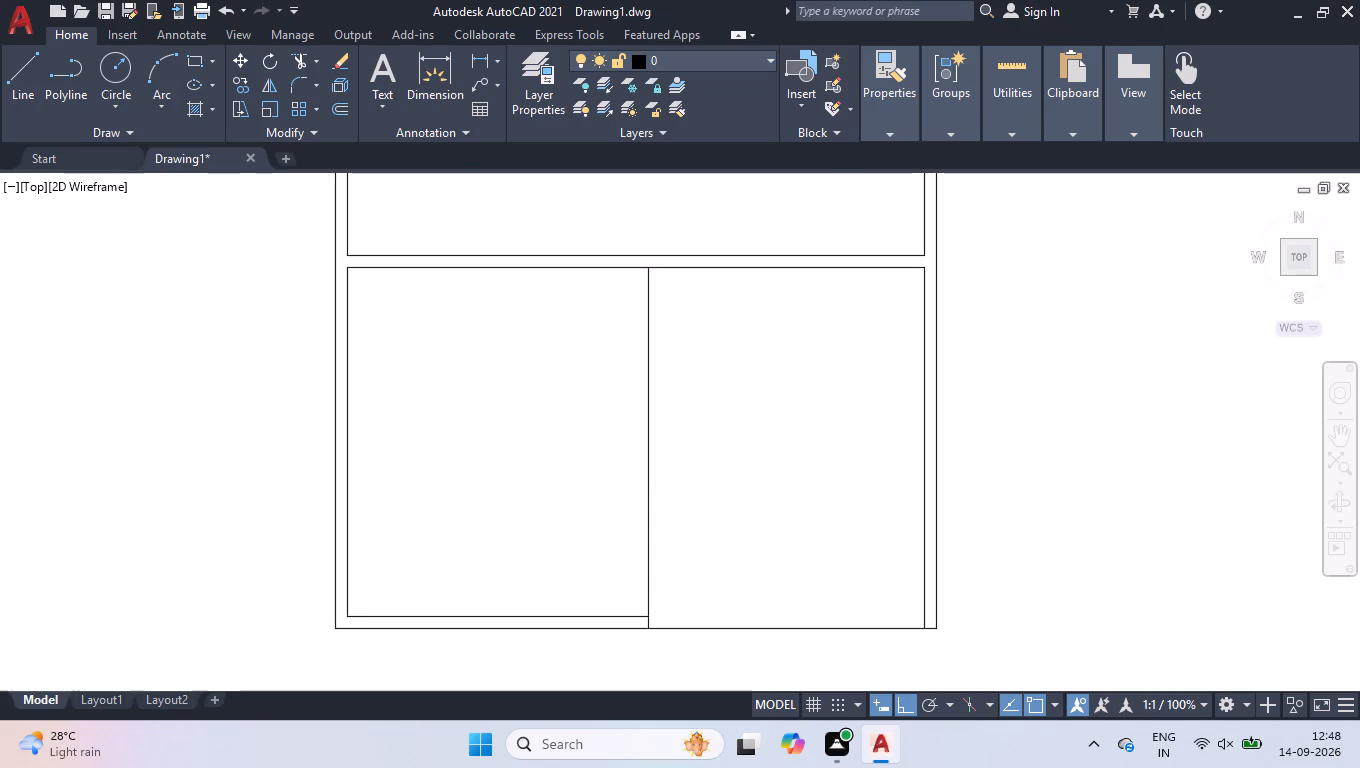
pyautogui.scroll(-3, 681, 507)
pyautogui.scroll(4, 675, 361)
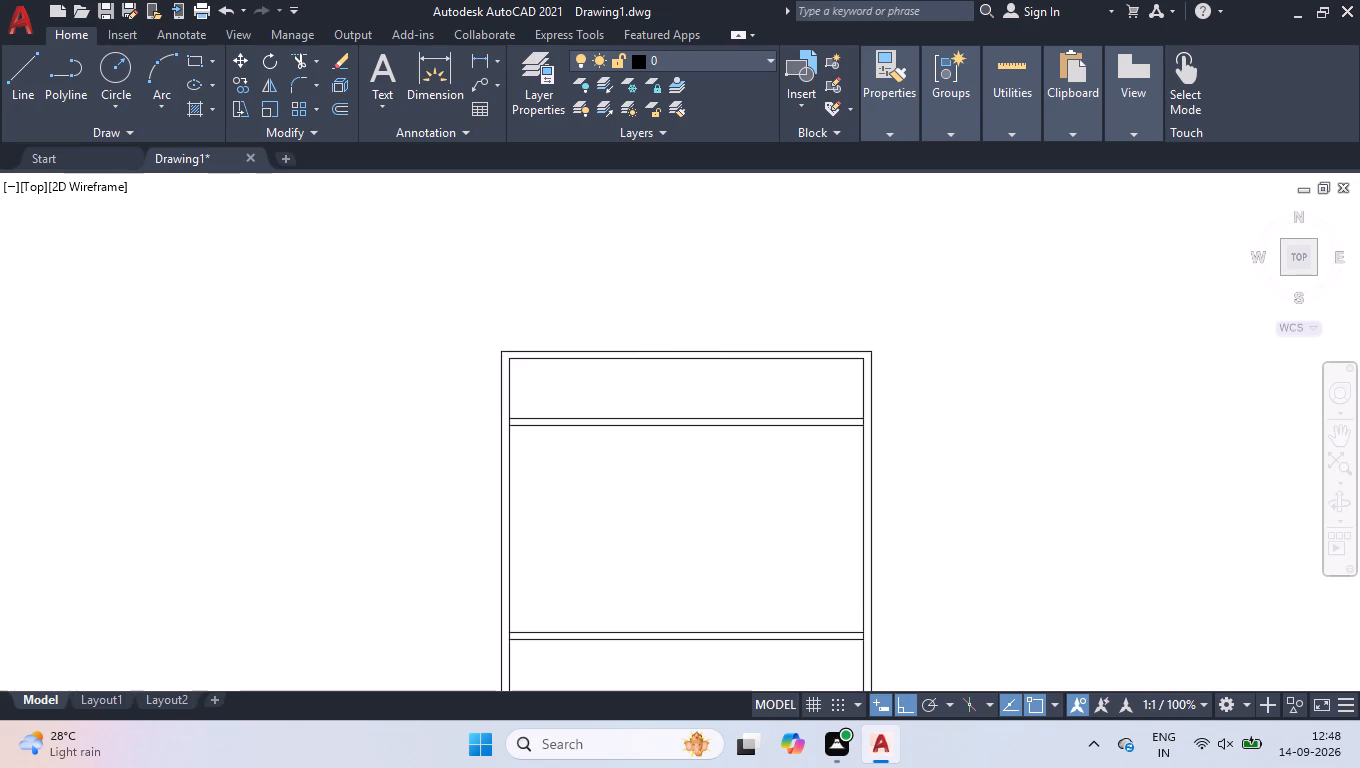
pyautogui.write('TR')
pyautogui.press('Return')
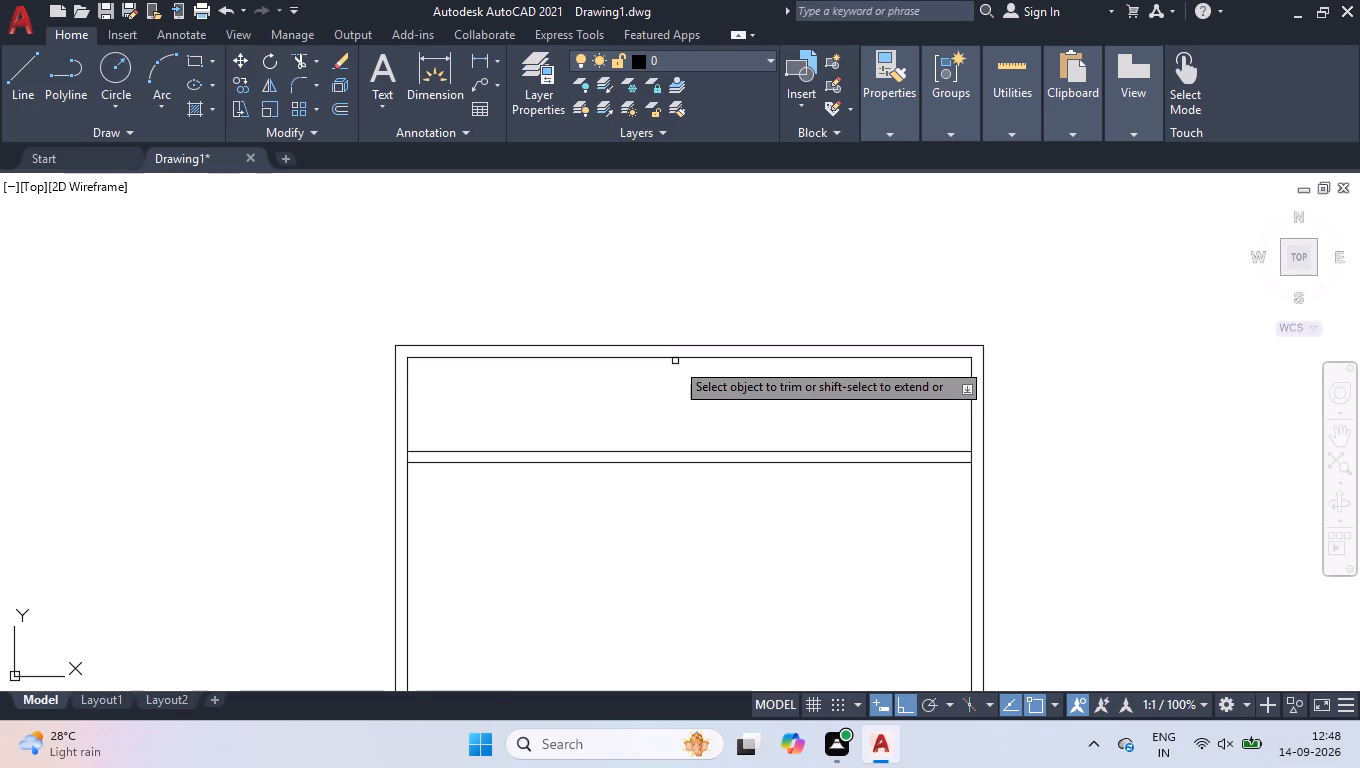
pyautogui.scroll(1, 851, 413)
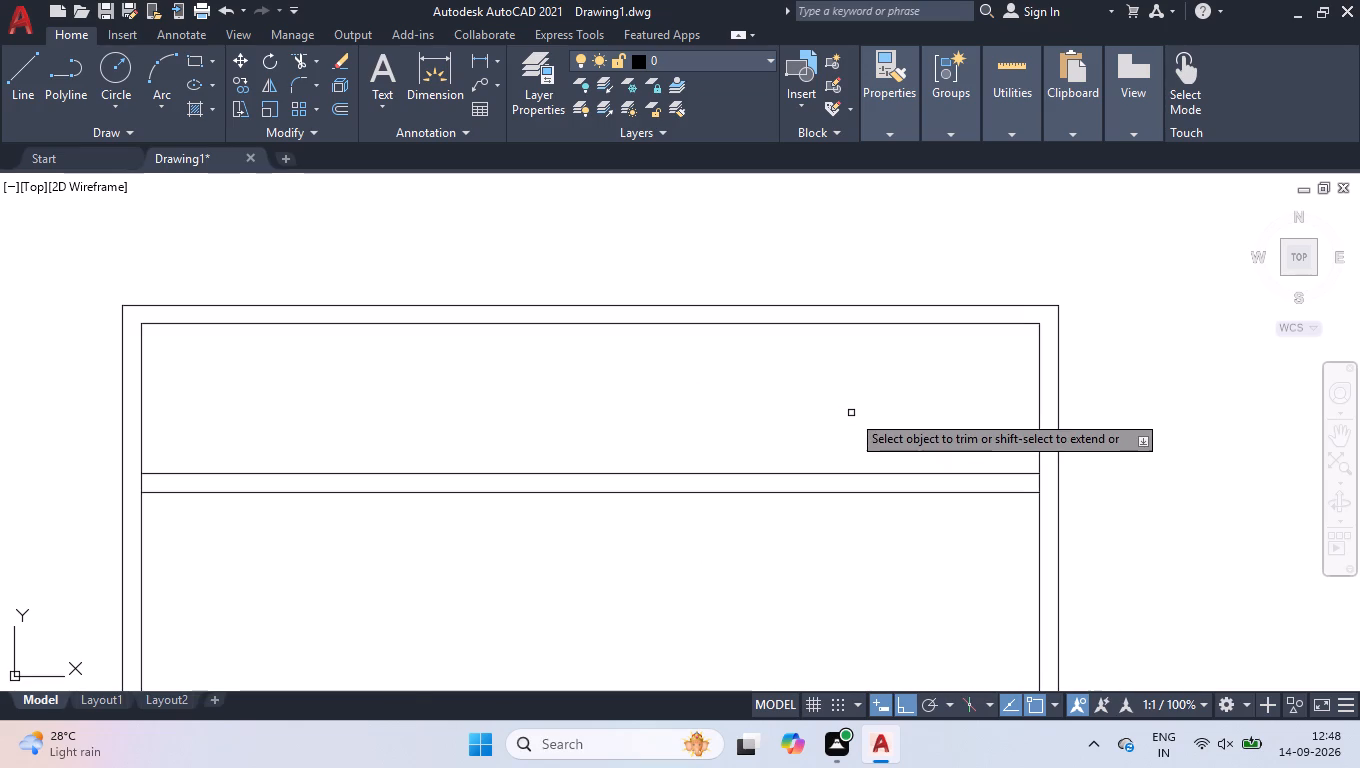
pyautogui.click(1044, 481)
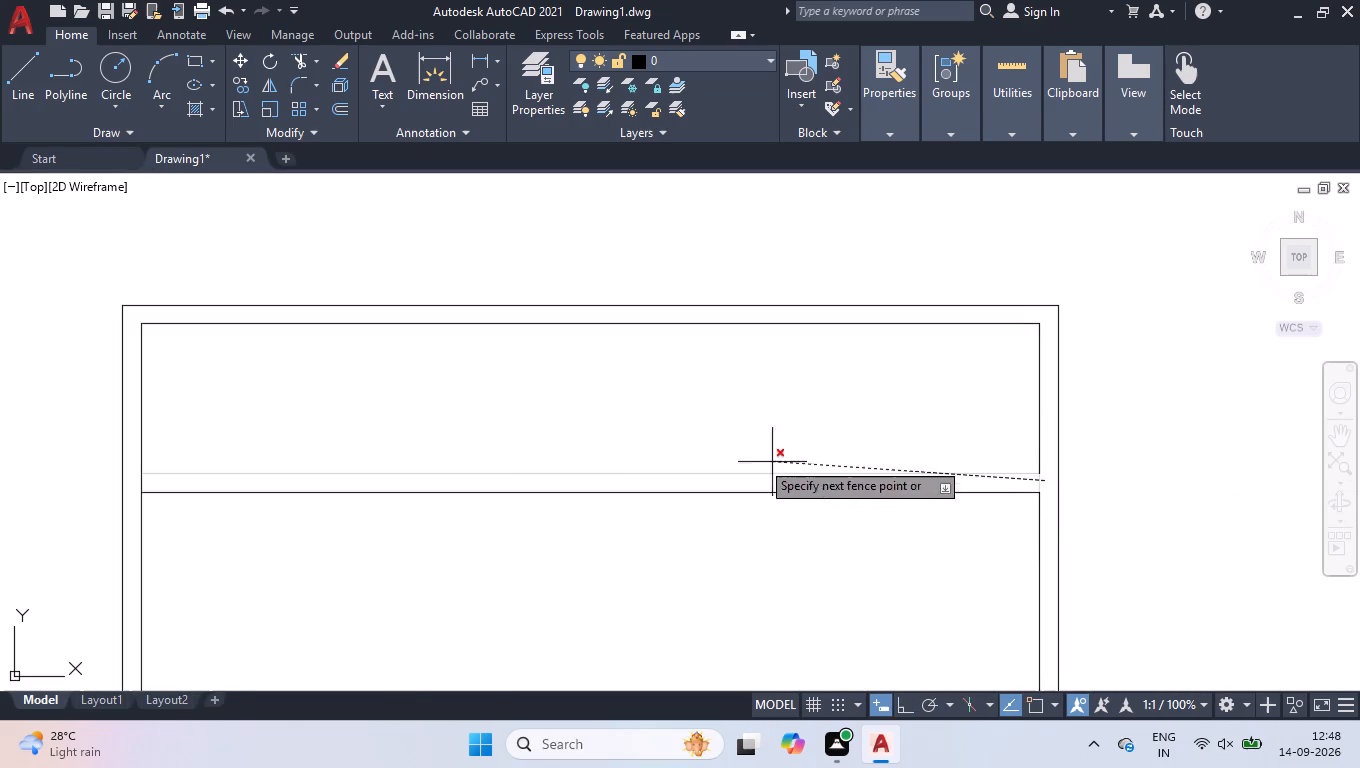
pyautogui.click(130, 487)
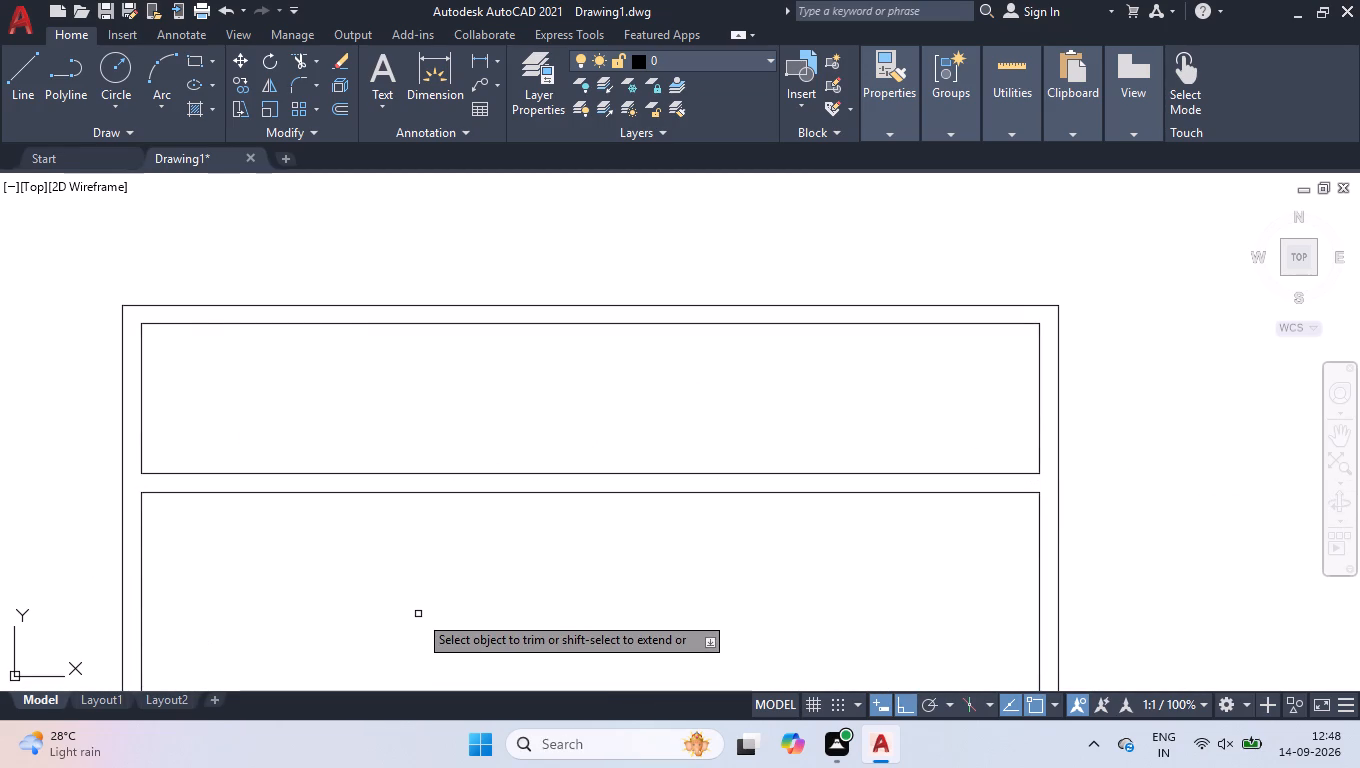
# Trim the inner side wall lines between the two lines of the second partition from the top, at both of its ends.
pyautogui.scroll(-3, 582, 356)
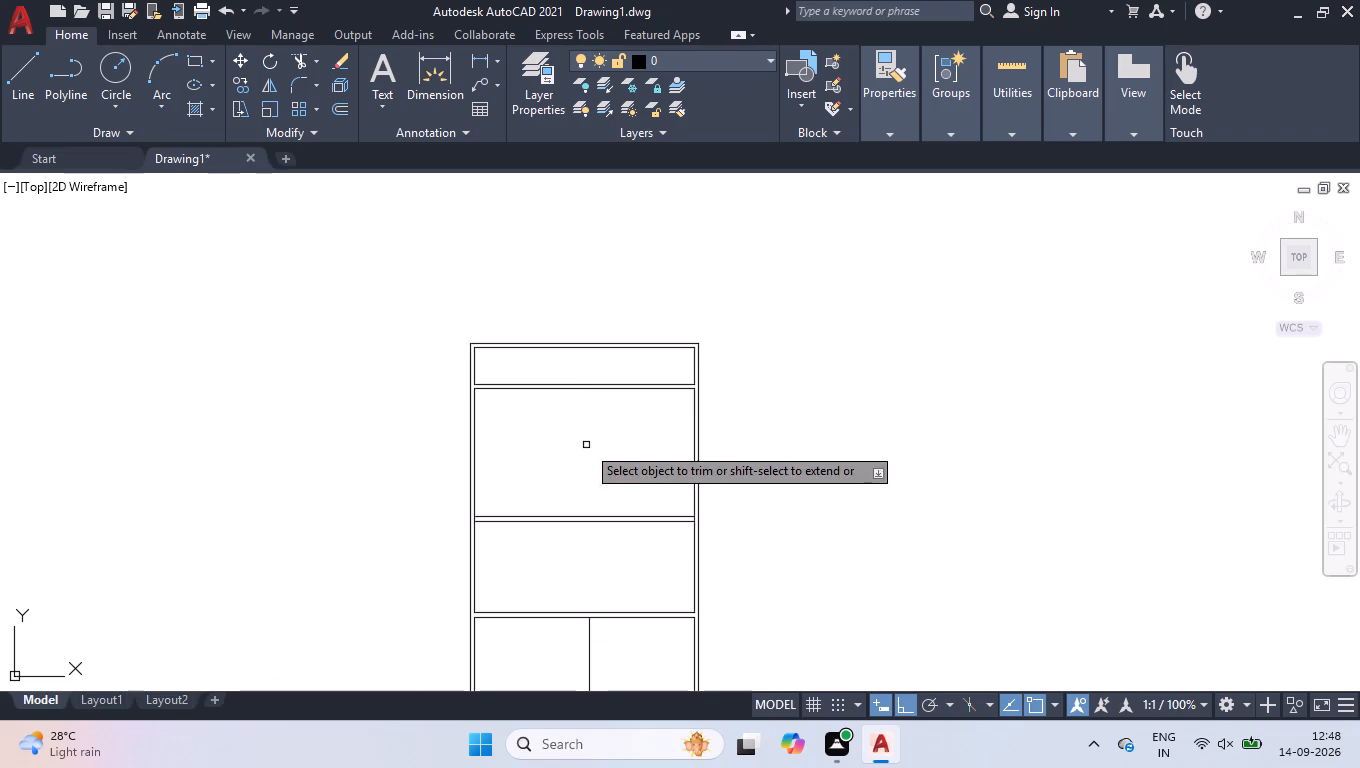
pyautogui.scroll(1, 572, 489)
pyautogui.scroll(1, 585, 572)
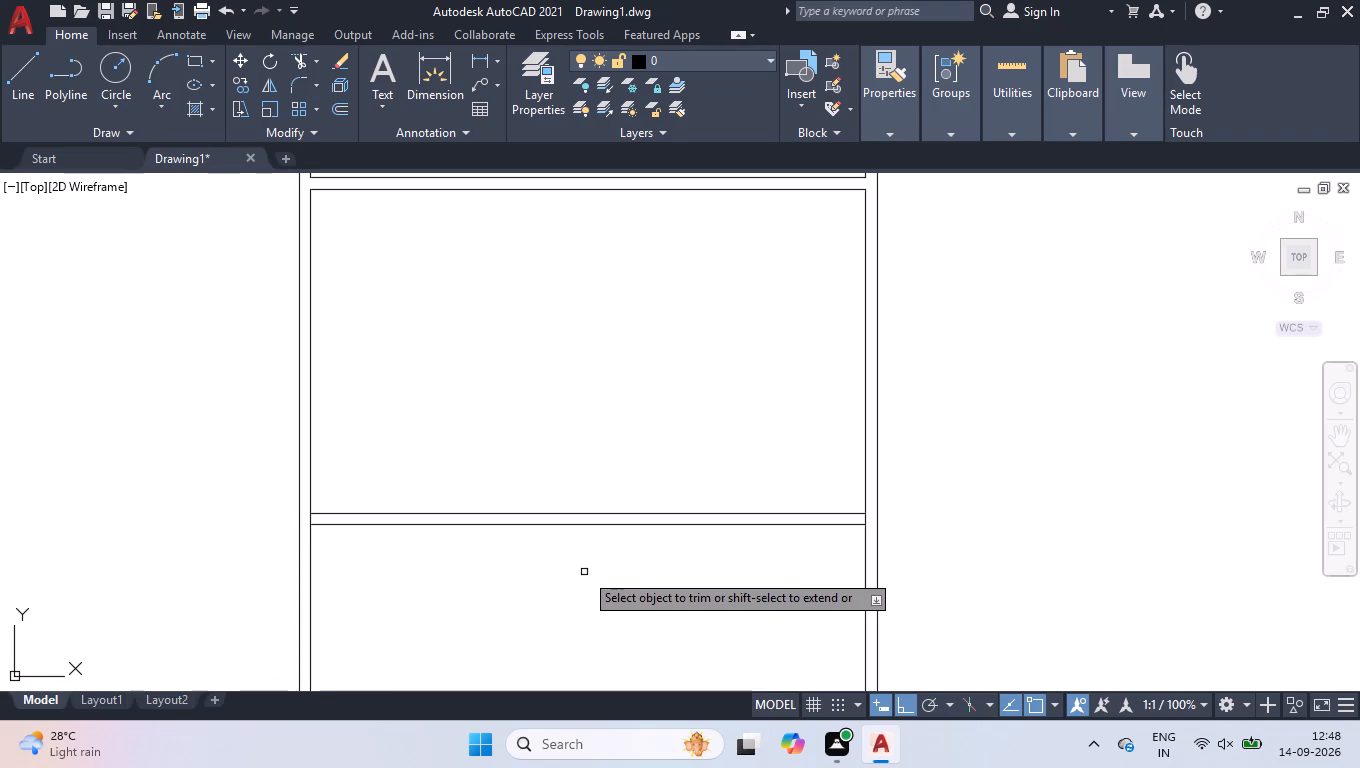
pyautogui.scroll(1, 584, 571)
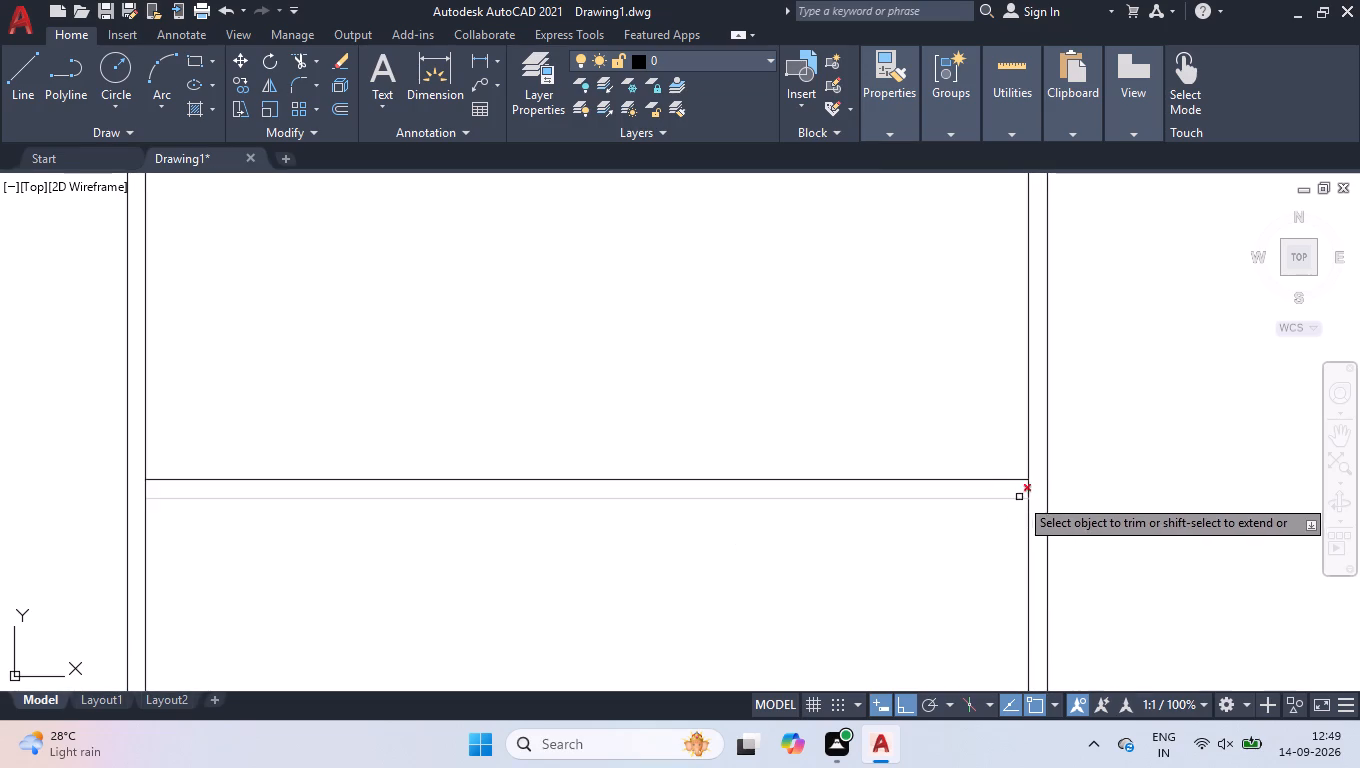
pyautogui.click(1036, 489)
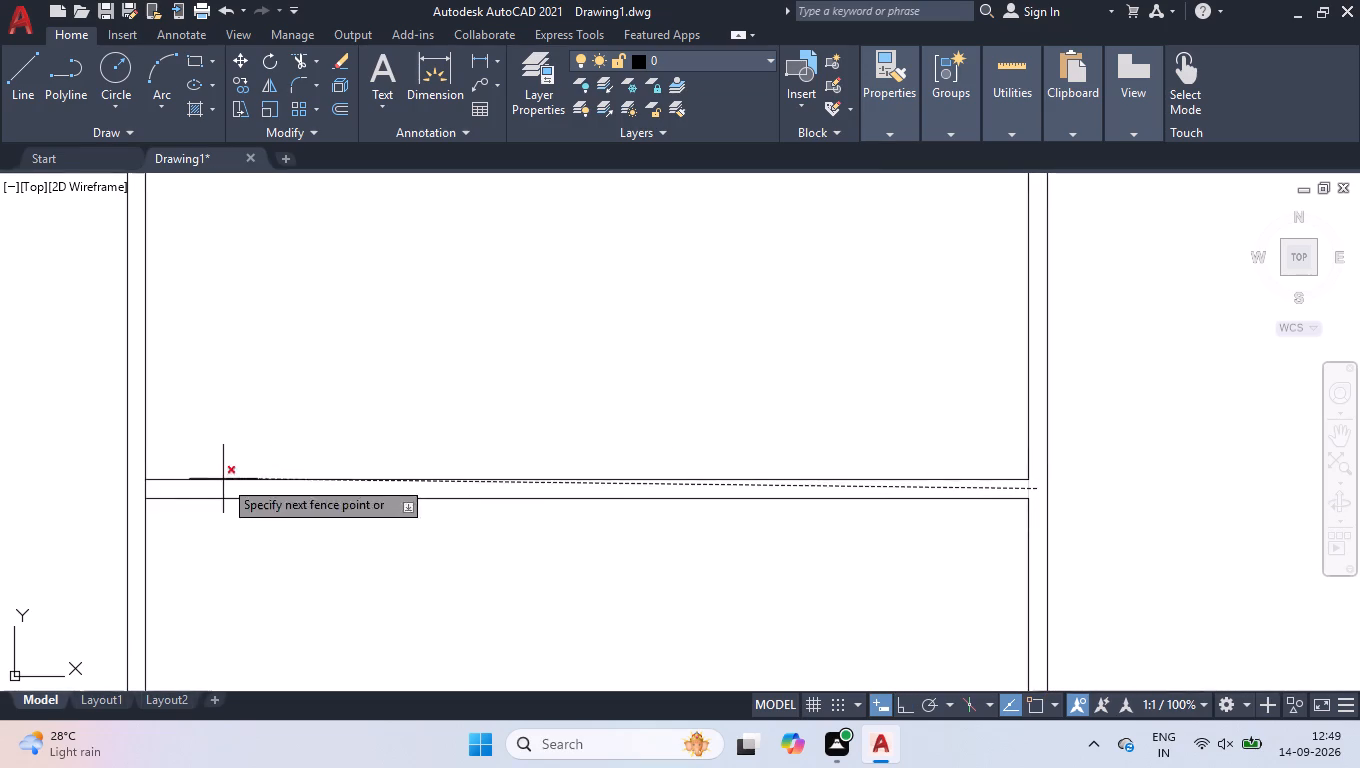
pyautogui.click(138, 490)
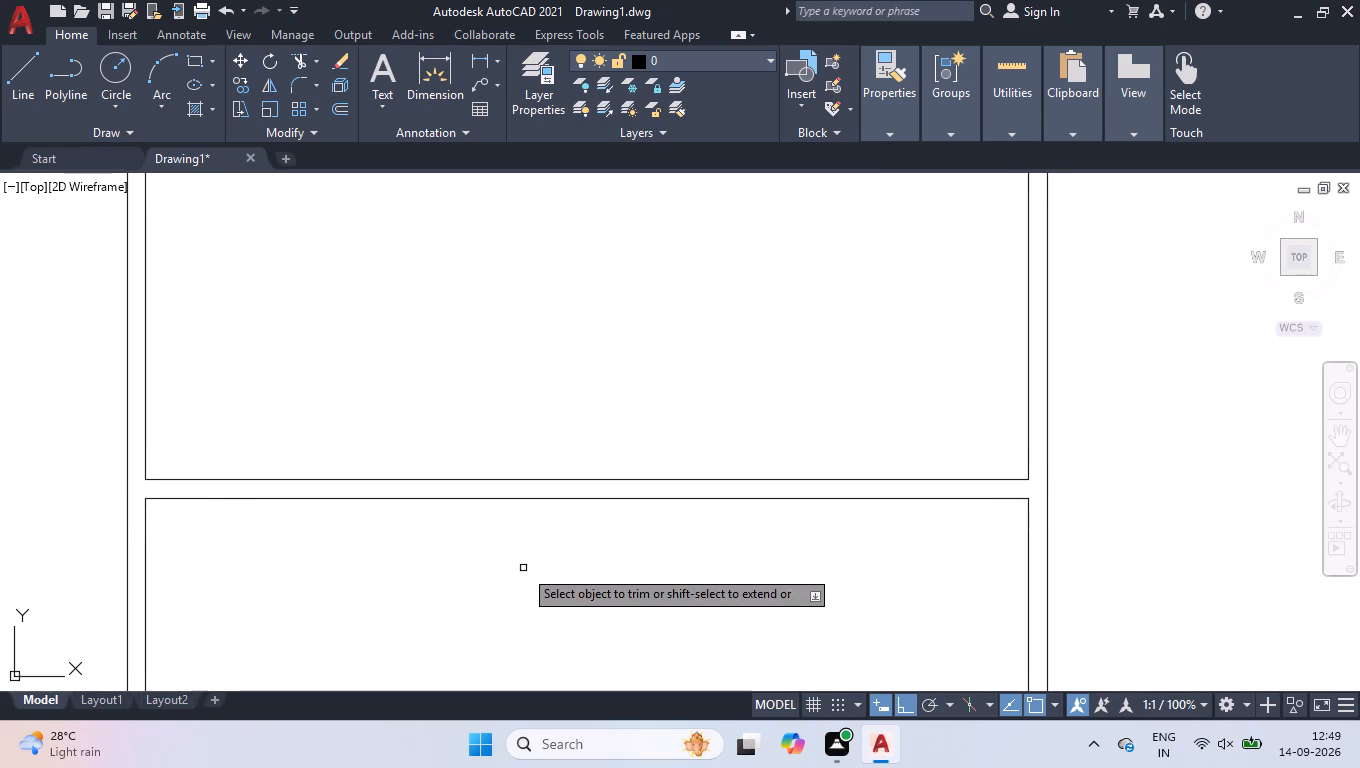
pyautogui.press('Return')
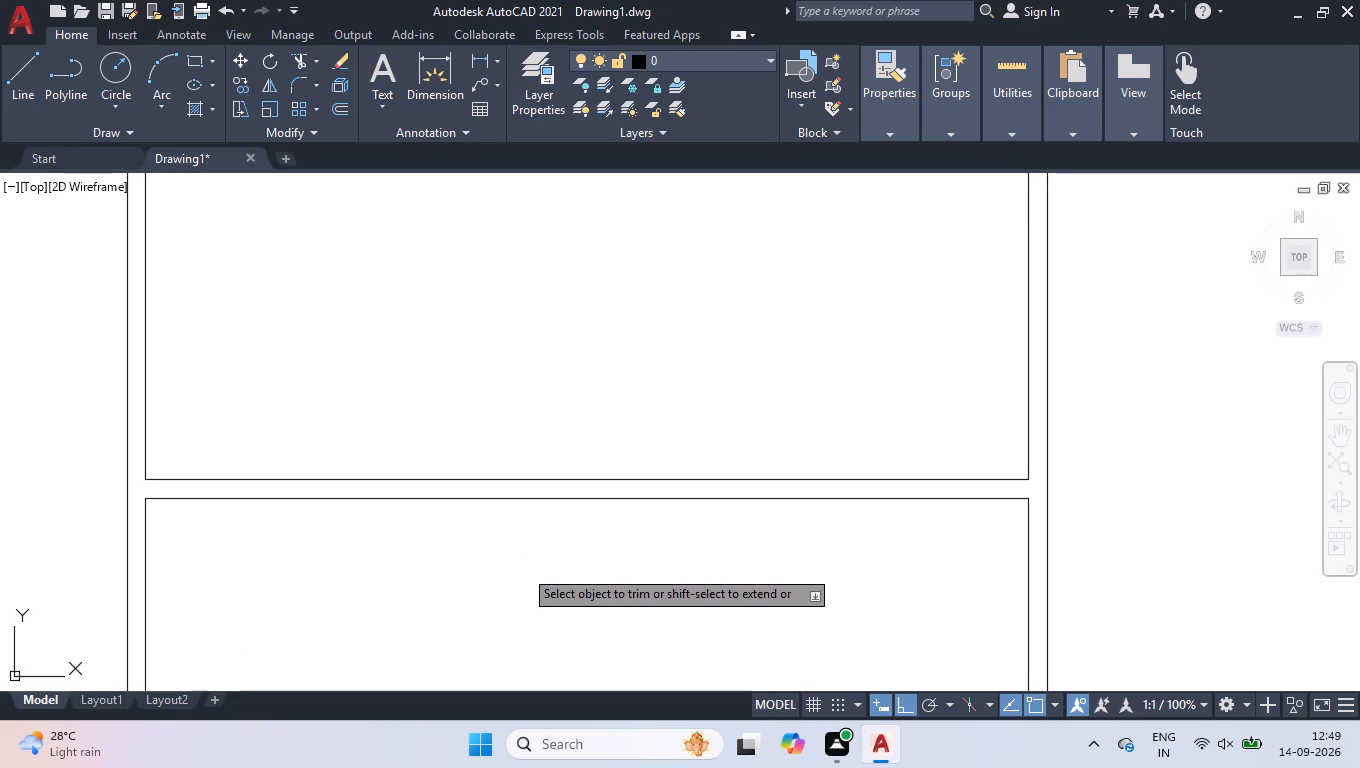
pyautogui.click(523, 568)
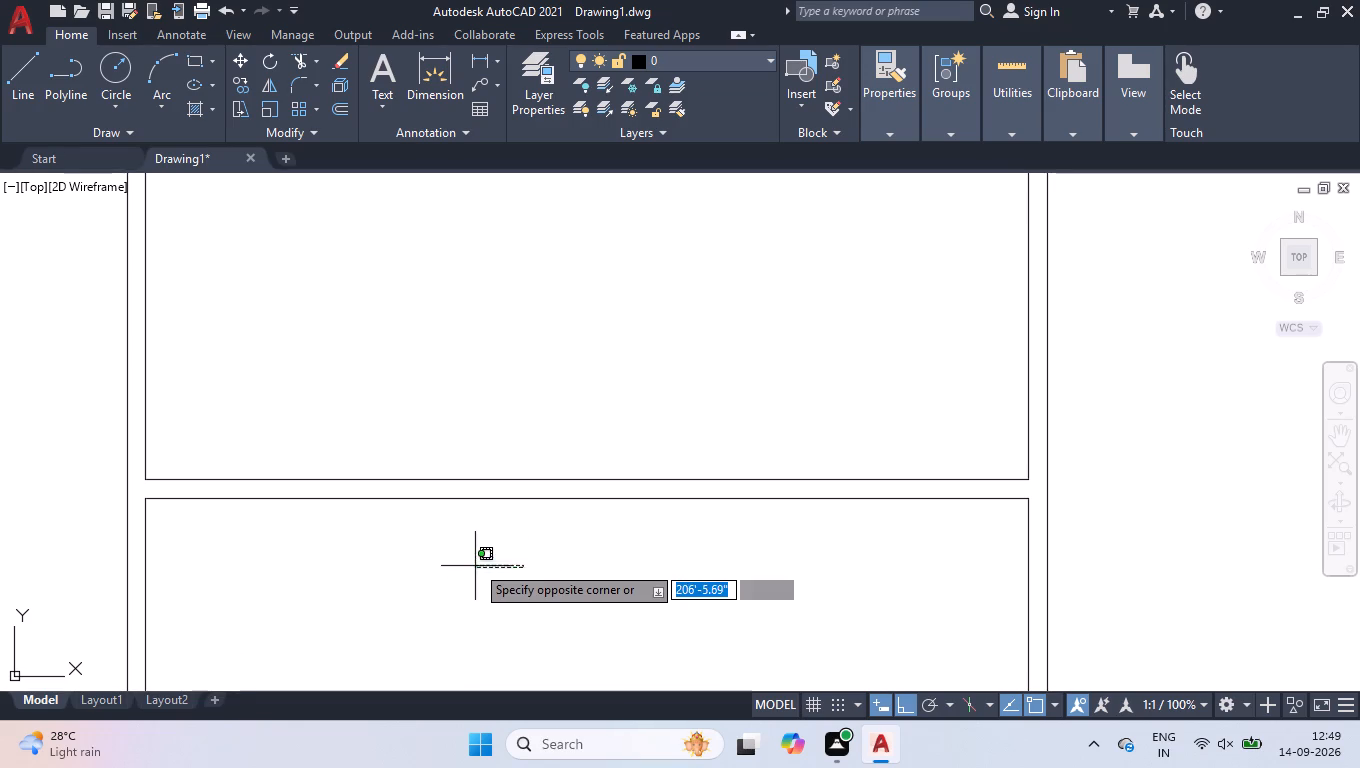
pyautogui.click(477, 559)
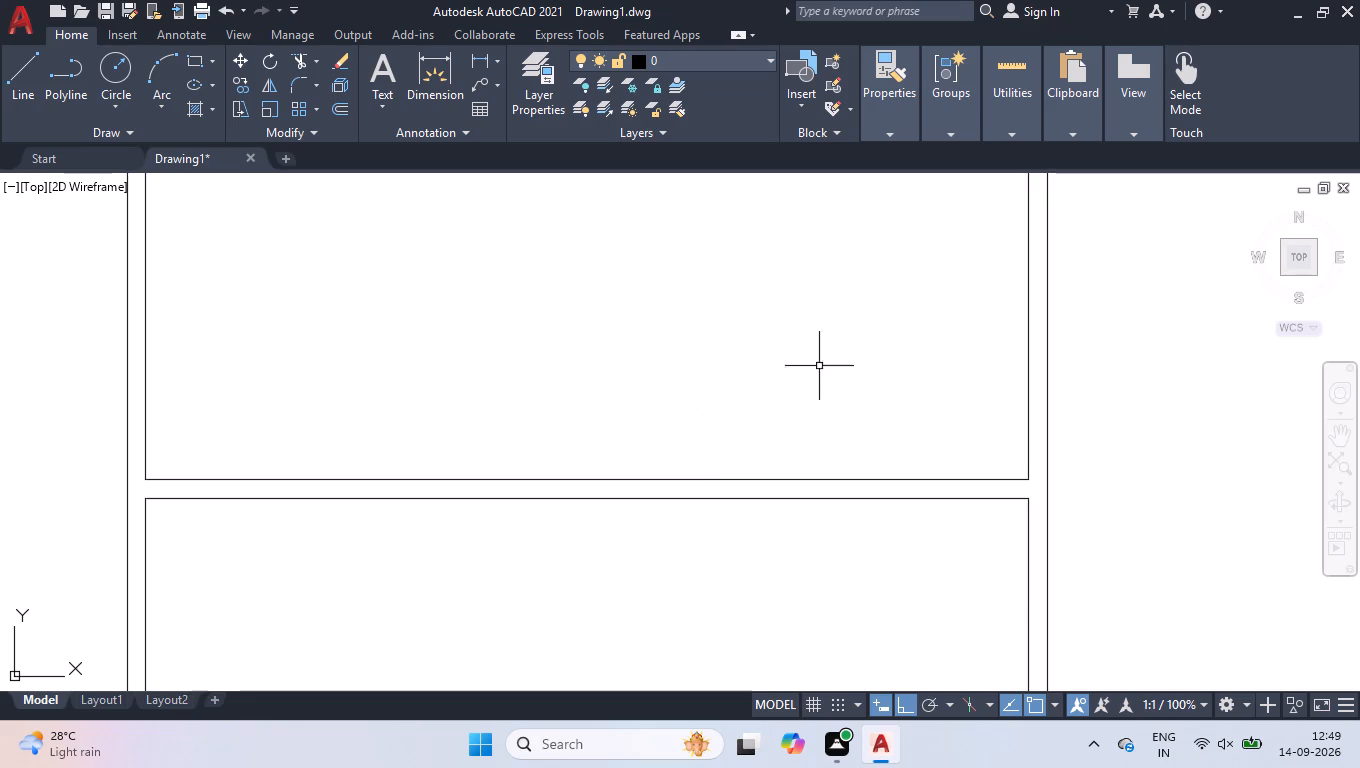
# Offset the top strip's inner left wall line 6' to the right.
pyautogui.scroll(-1, 806, 328)
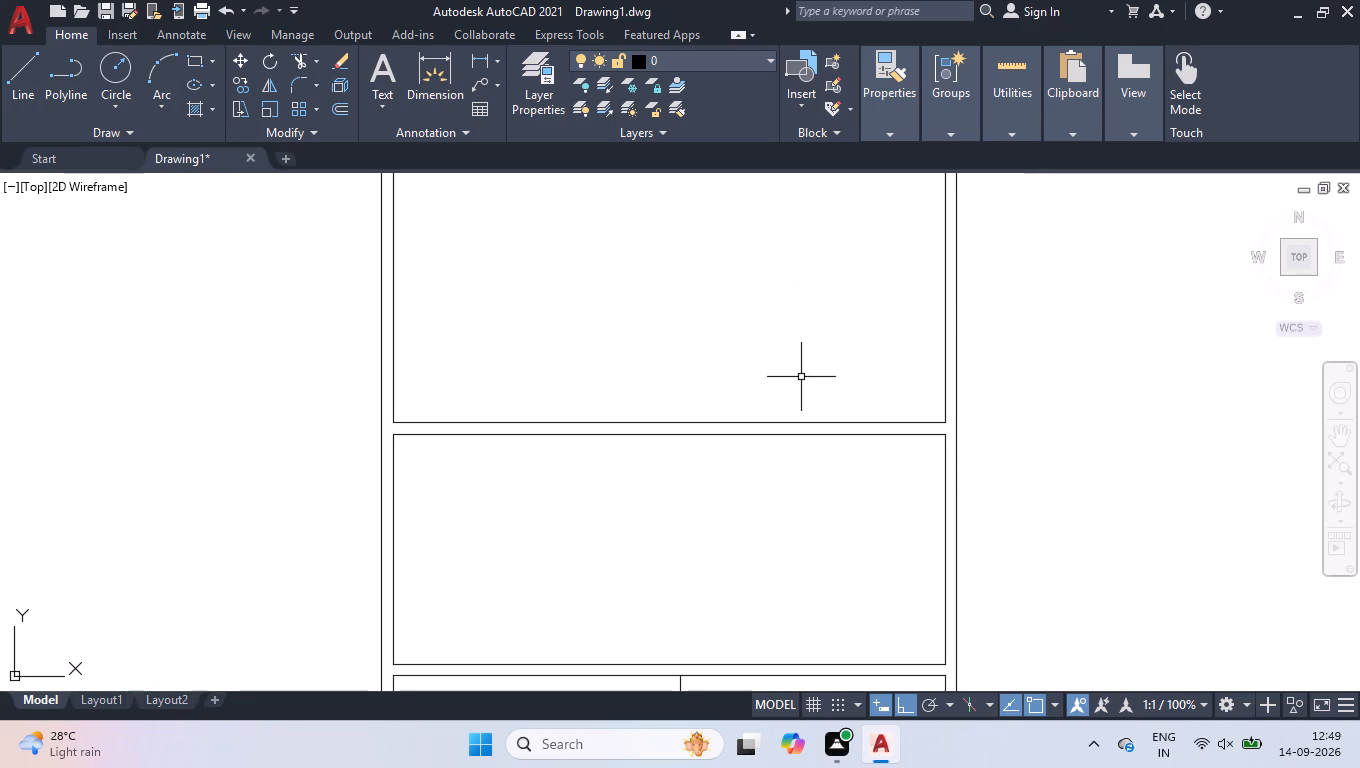
pyautogui.scroll(-2, 758, 325)
pyautogui.scroll(1, 752, 203)
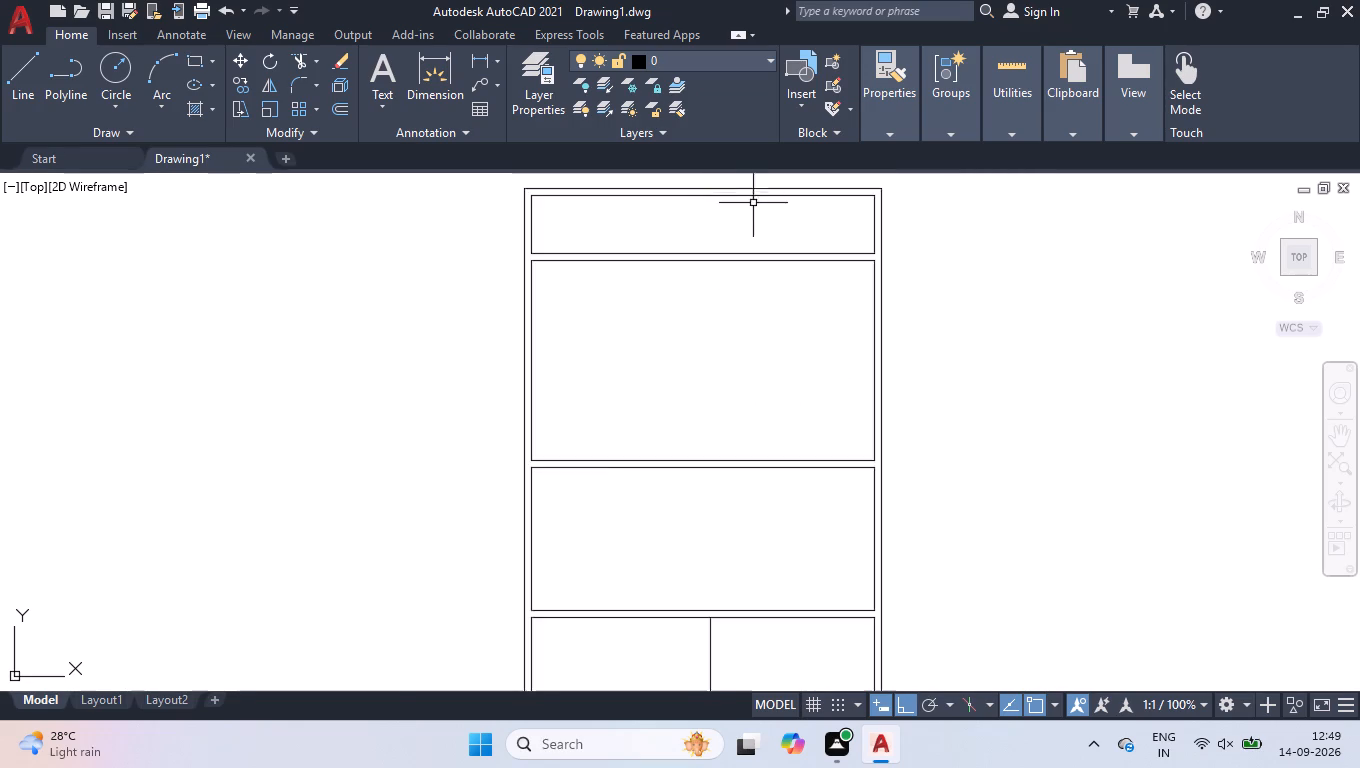
pyautogui.scroll(3, 745, 185)
pyautogui.scroll(-1, 744, 184)
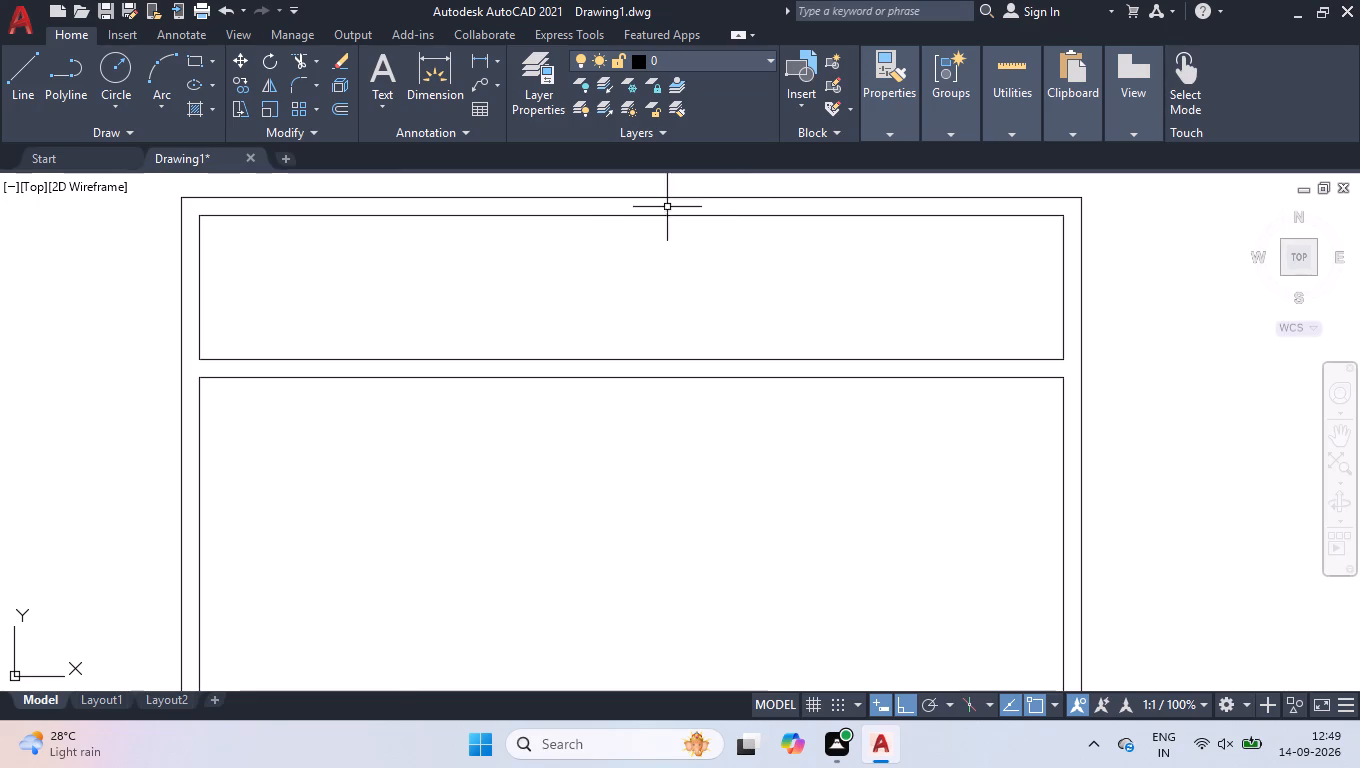
pyautogui.scroll(1, 599, 188)
pyautogui.scroll(-1, 599, 188)
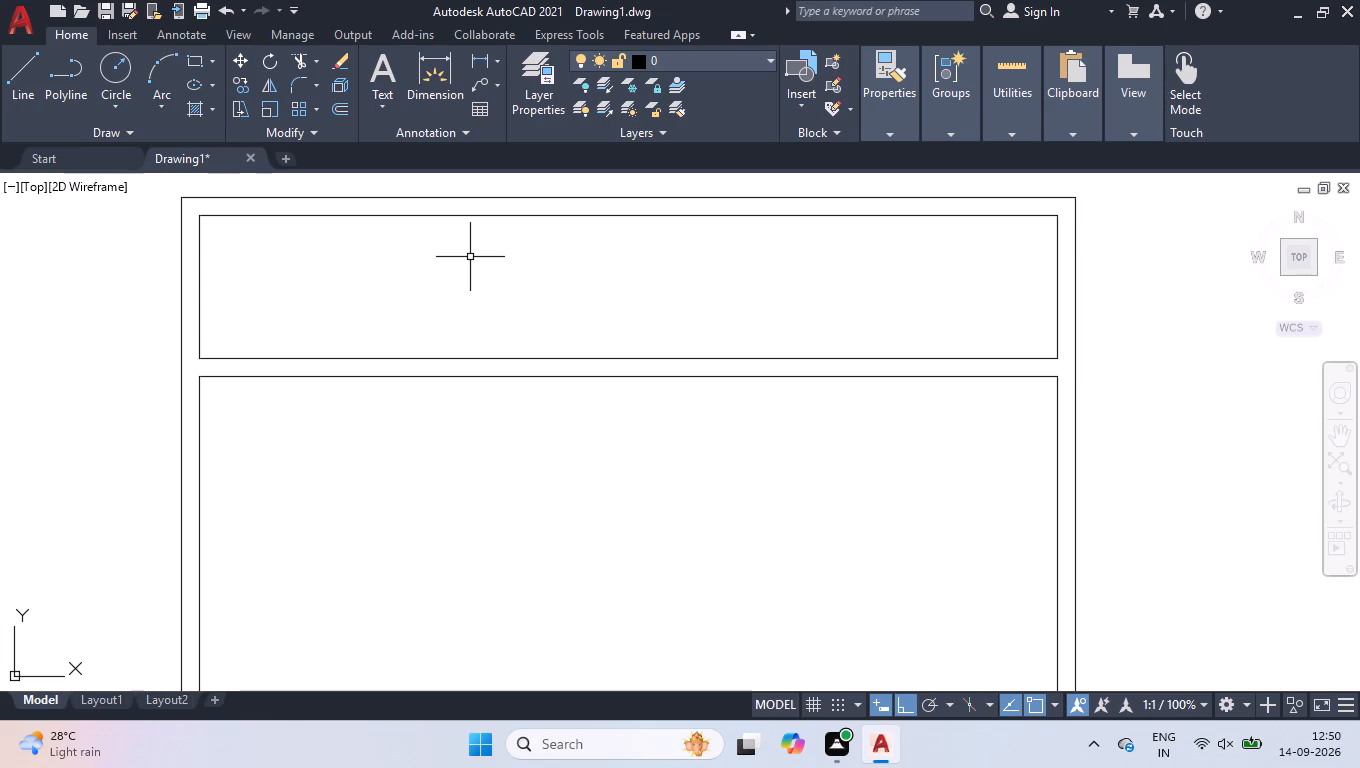
pyautogui.write('OFF')
pyautogui.press('Return')
pyautogui.write("6'")
pyautogui.press('Return')
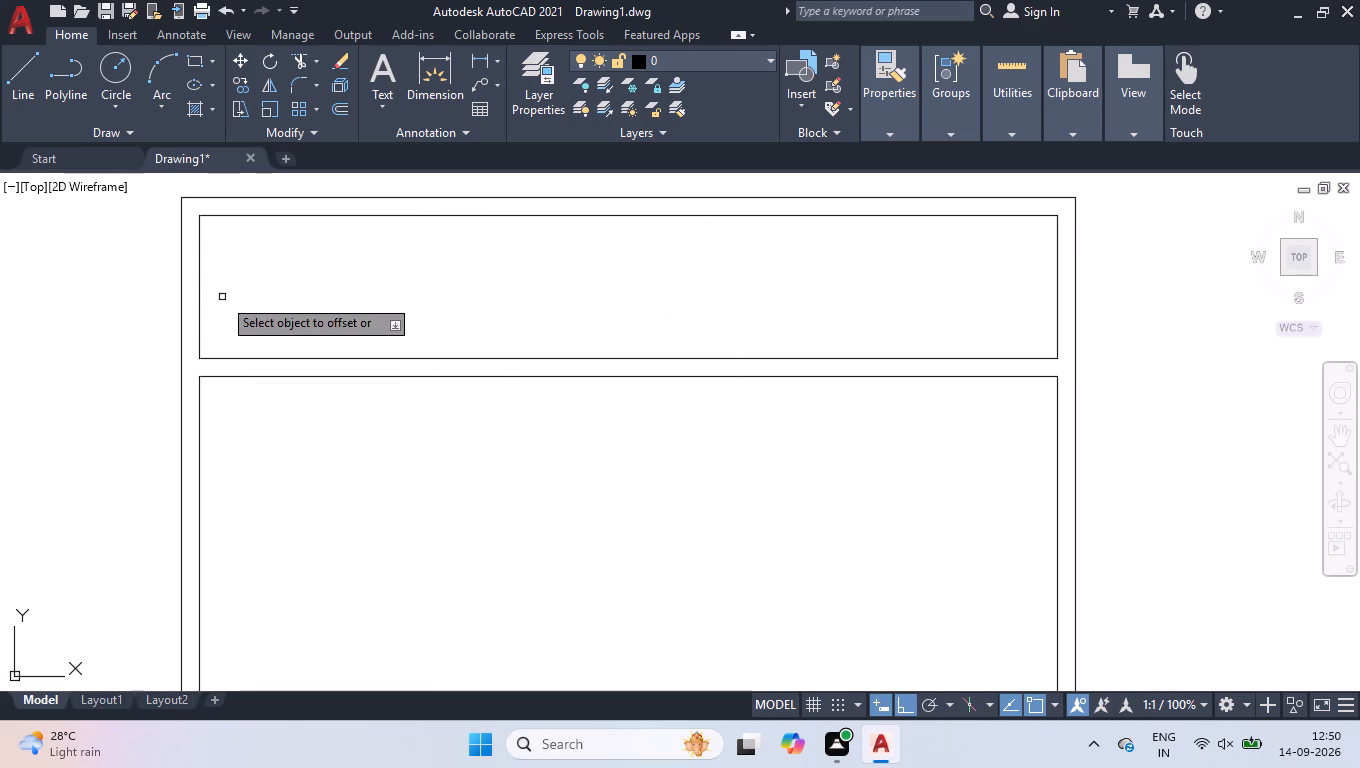
pyautogui.click(201, 290)
pyautogui.click(296, 289)
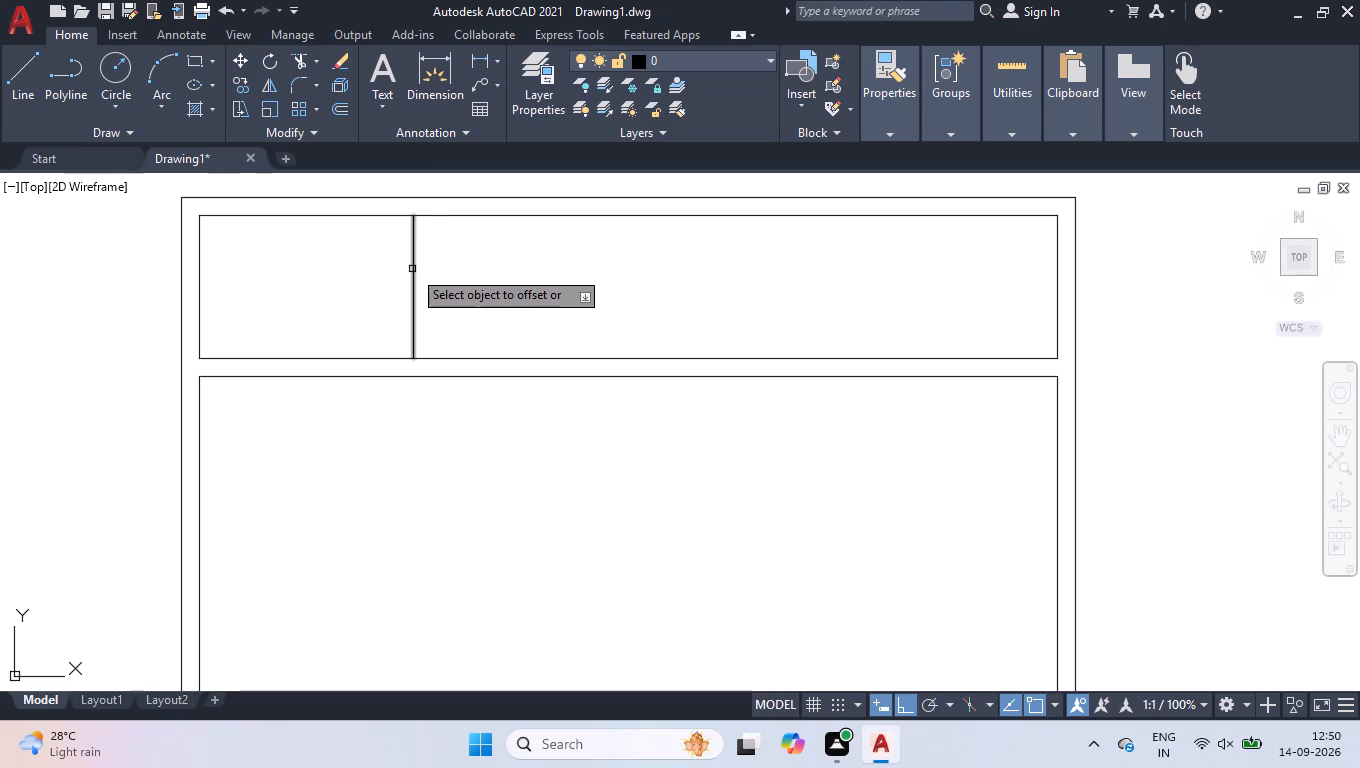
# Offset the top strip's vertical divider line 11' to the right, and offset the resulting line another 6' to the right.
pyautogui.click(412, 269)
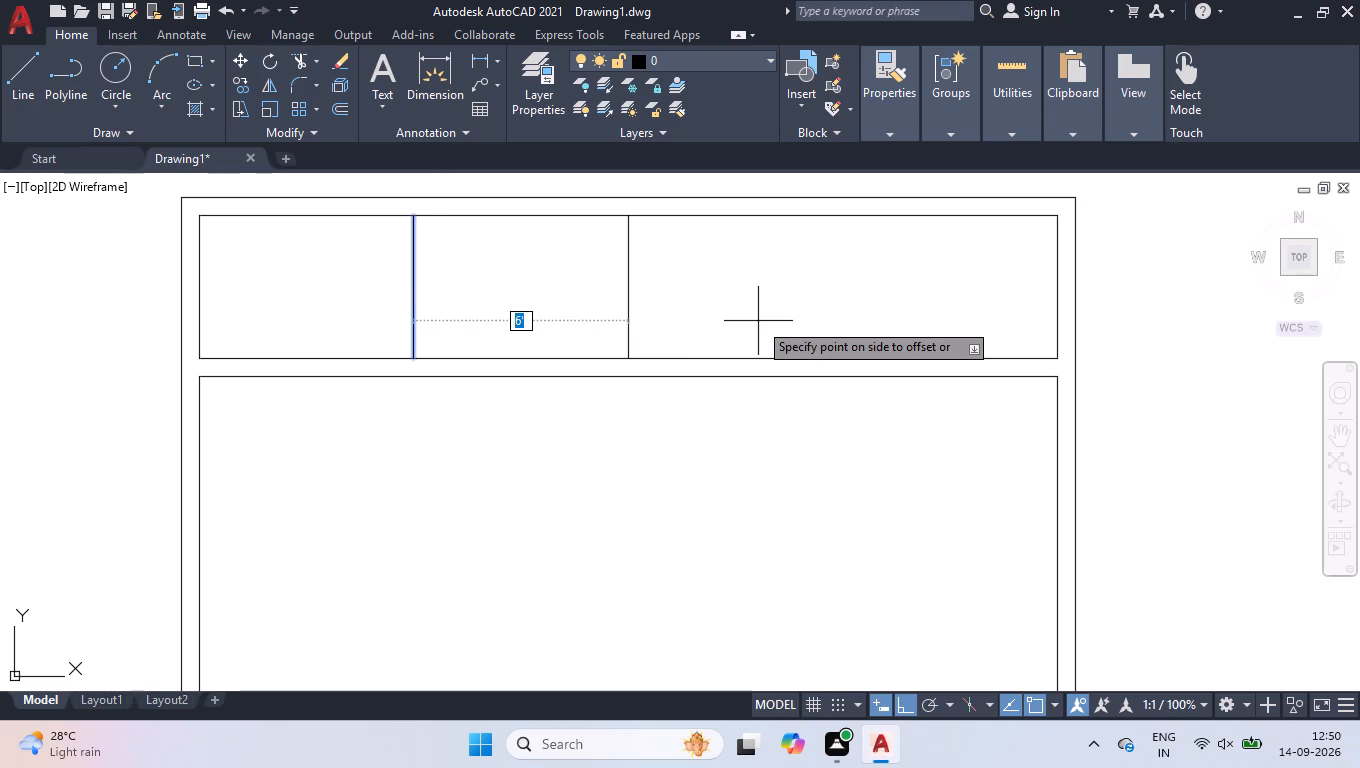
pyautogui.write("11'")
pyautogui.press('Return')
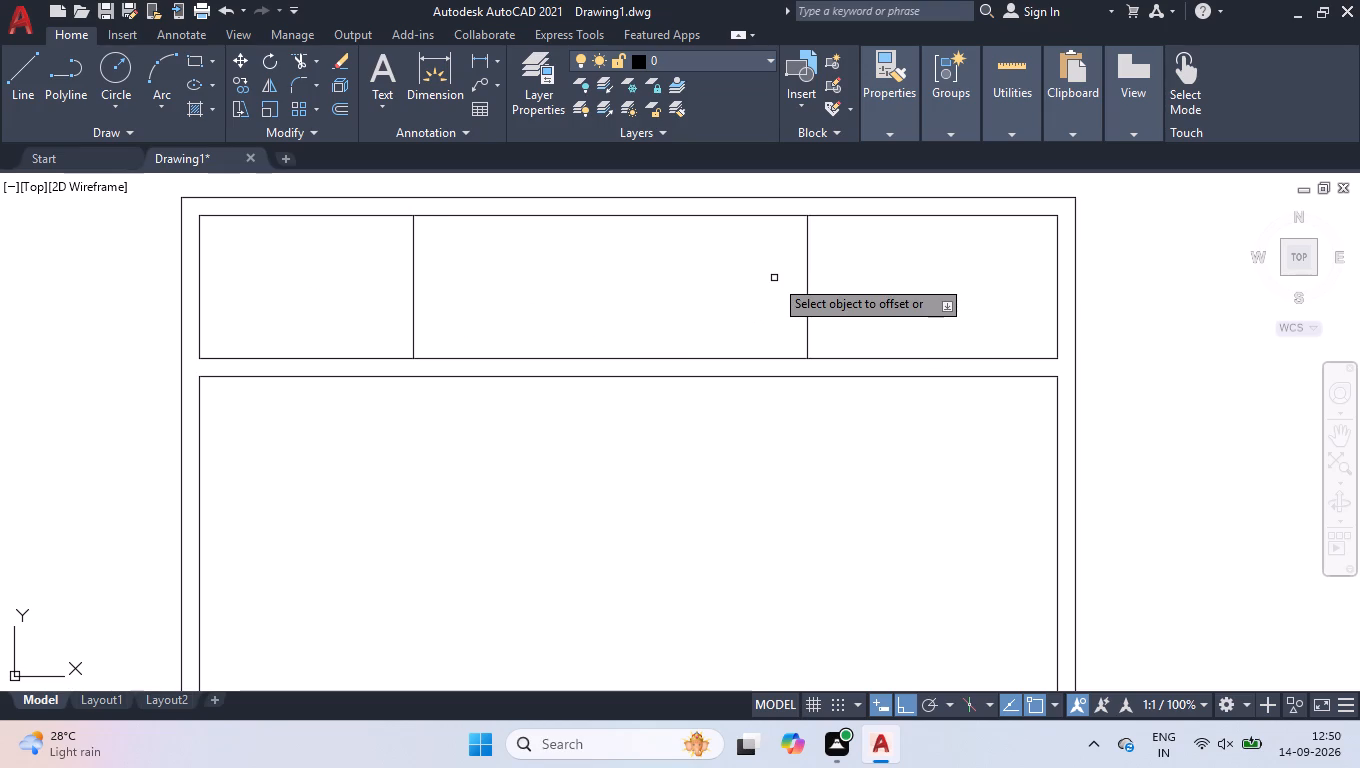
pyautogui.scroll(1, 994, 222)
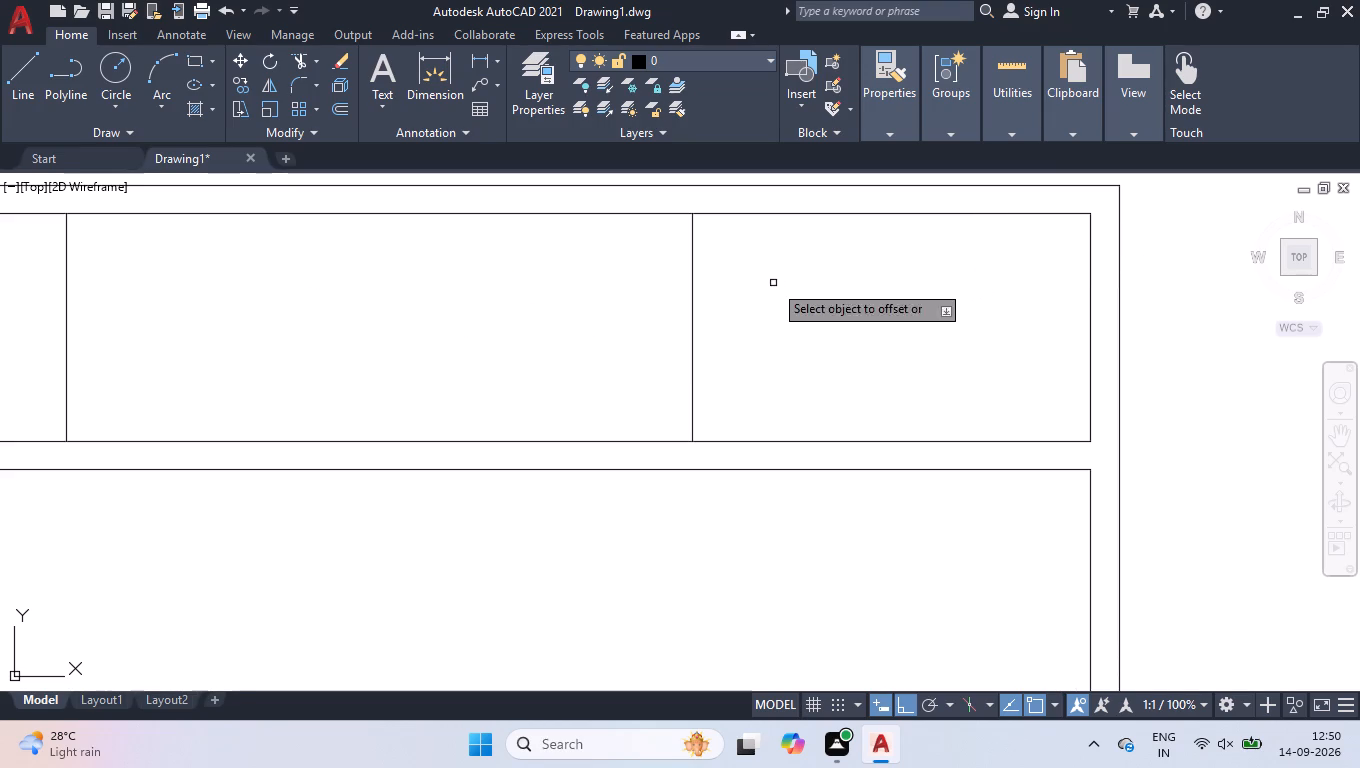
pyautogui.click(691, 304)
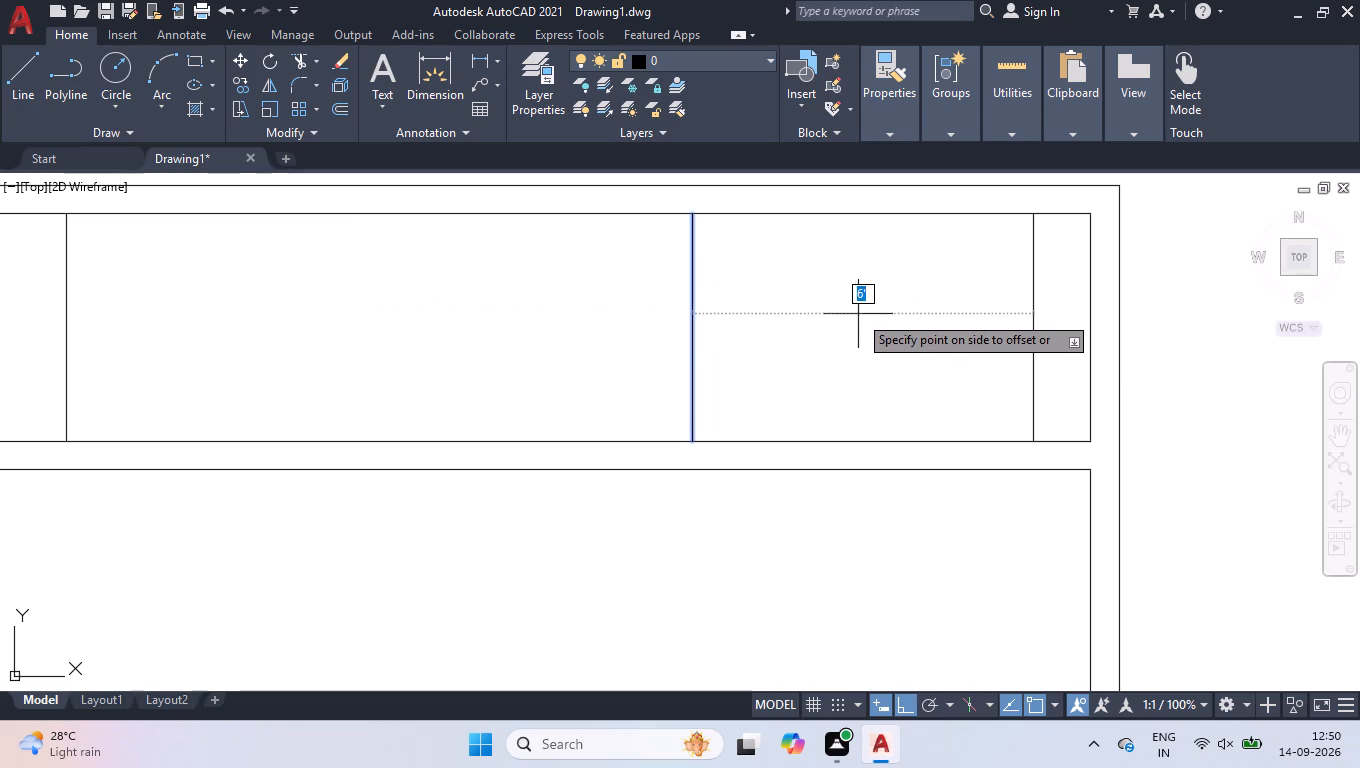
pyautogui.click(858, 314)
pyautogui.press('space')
# Measure the width and height of the narrow space at the top strip's right end.
pyautogui.scroll(-1, 858, 314)
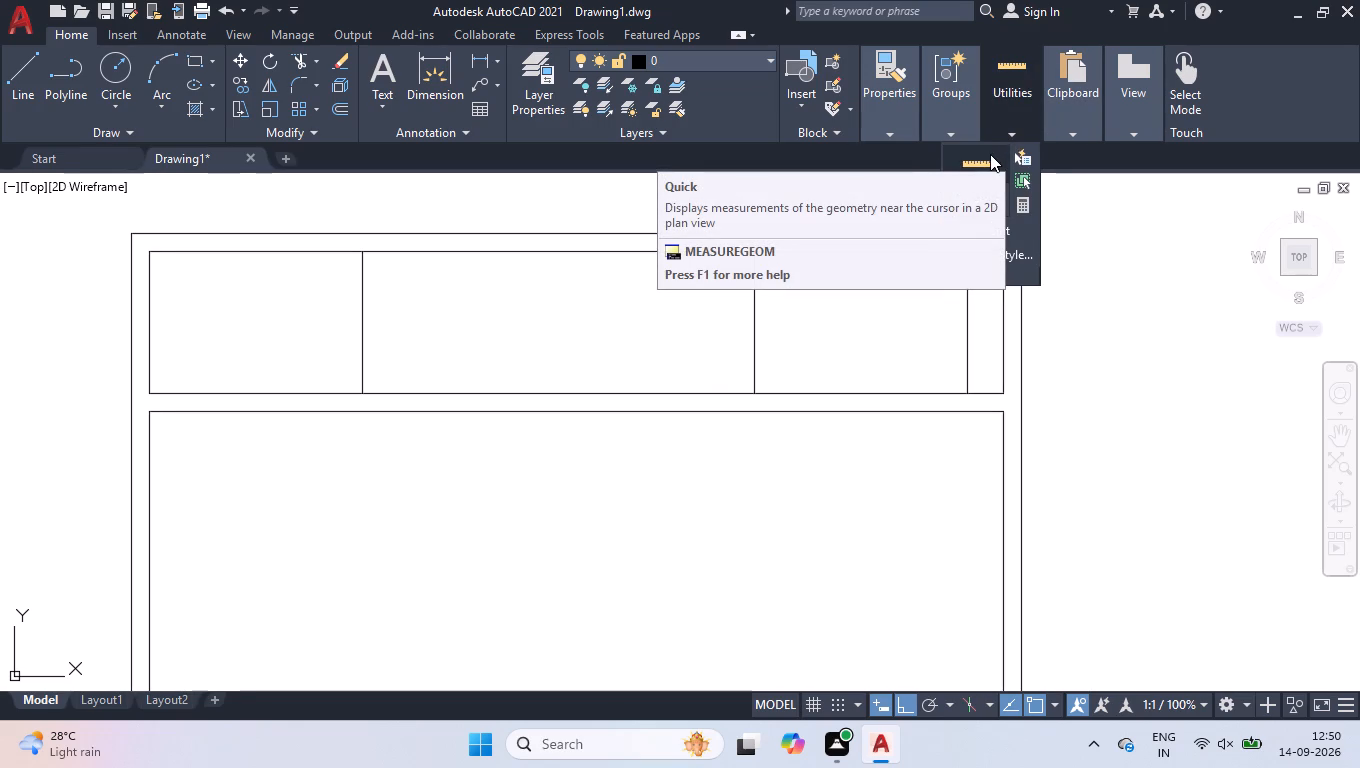
pyautogui.click(990, 154)
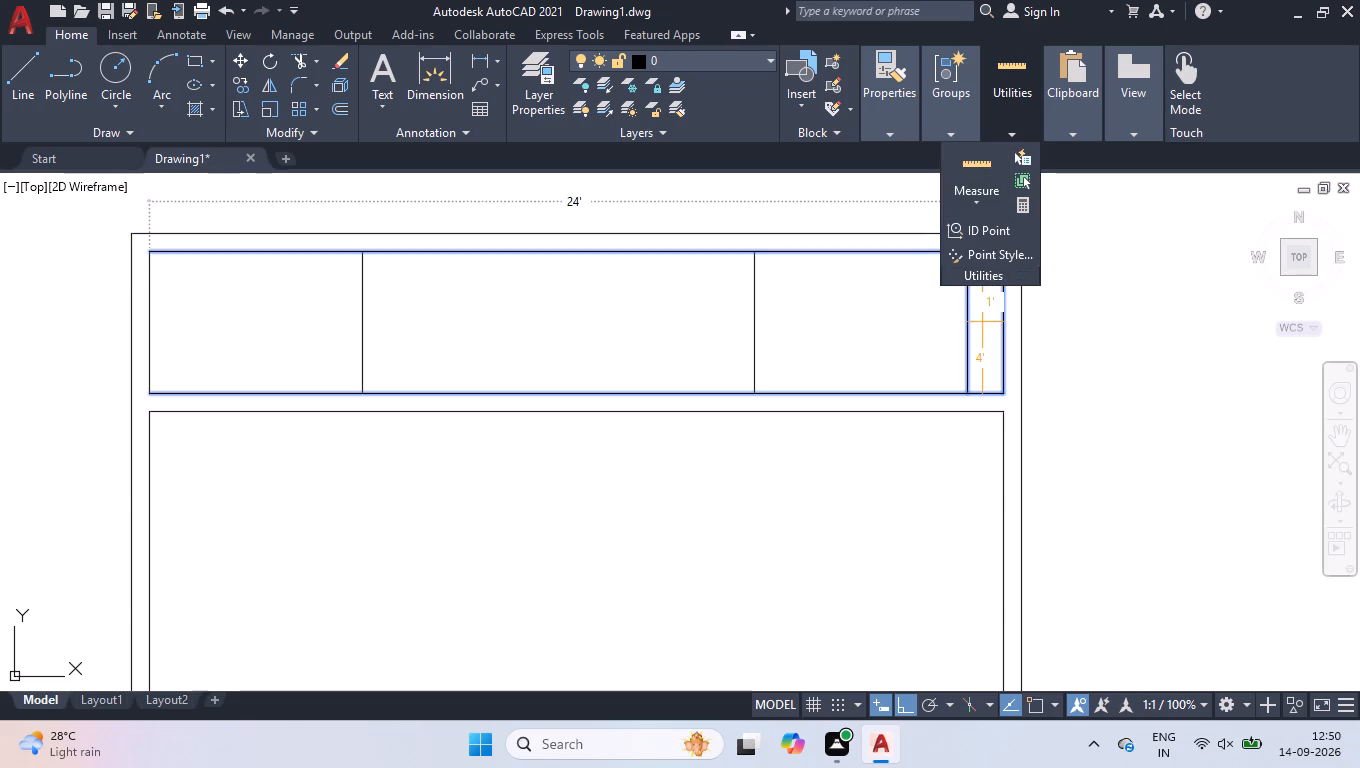
pyautogui.press('space')
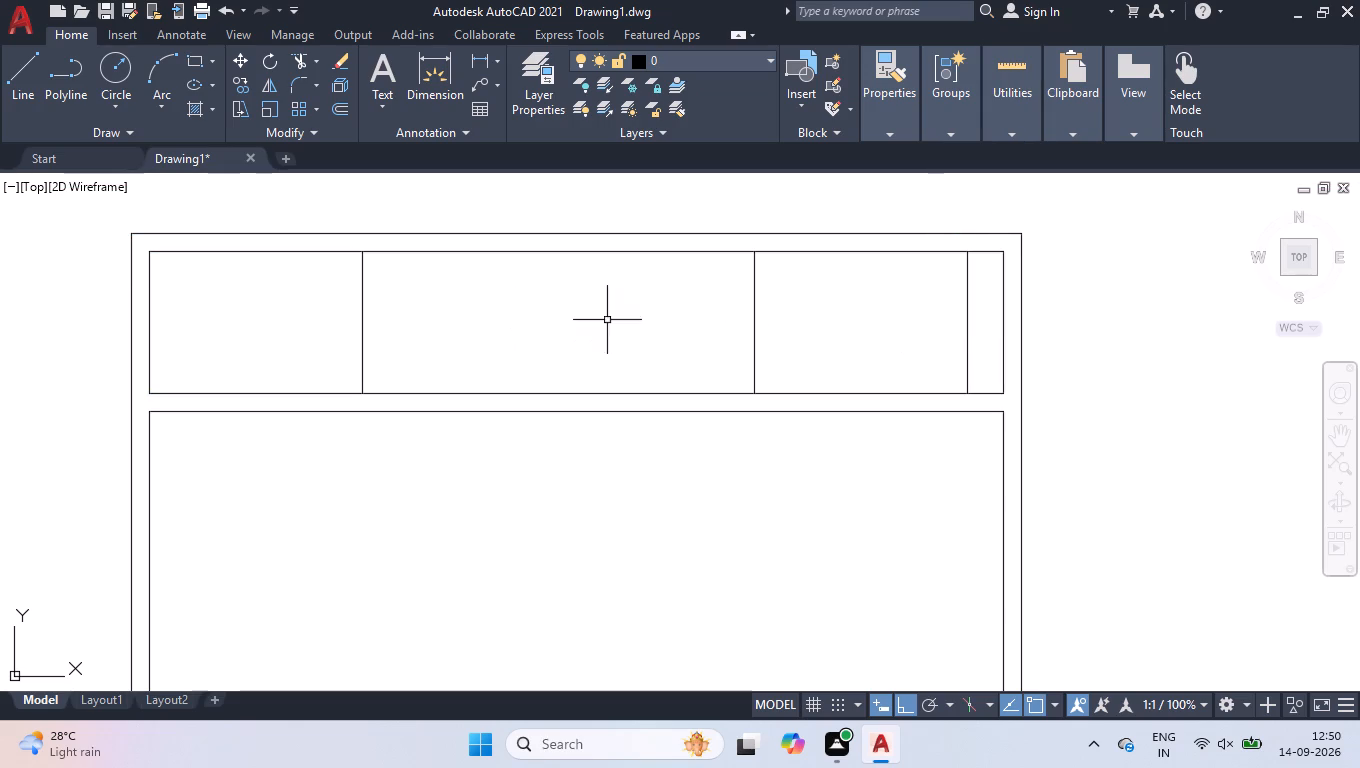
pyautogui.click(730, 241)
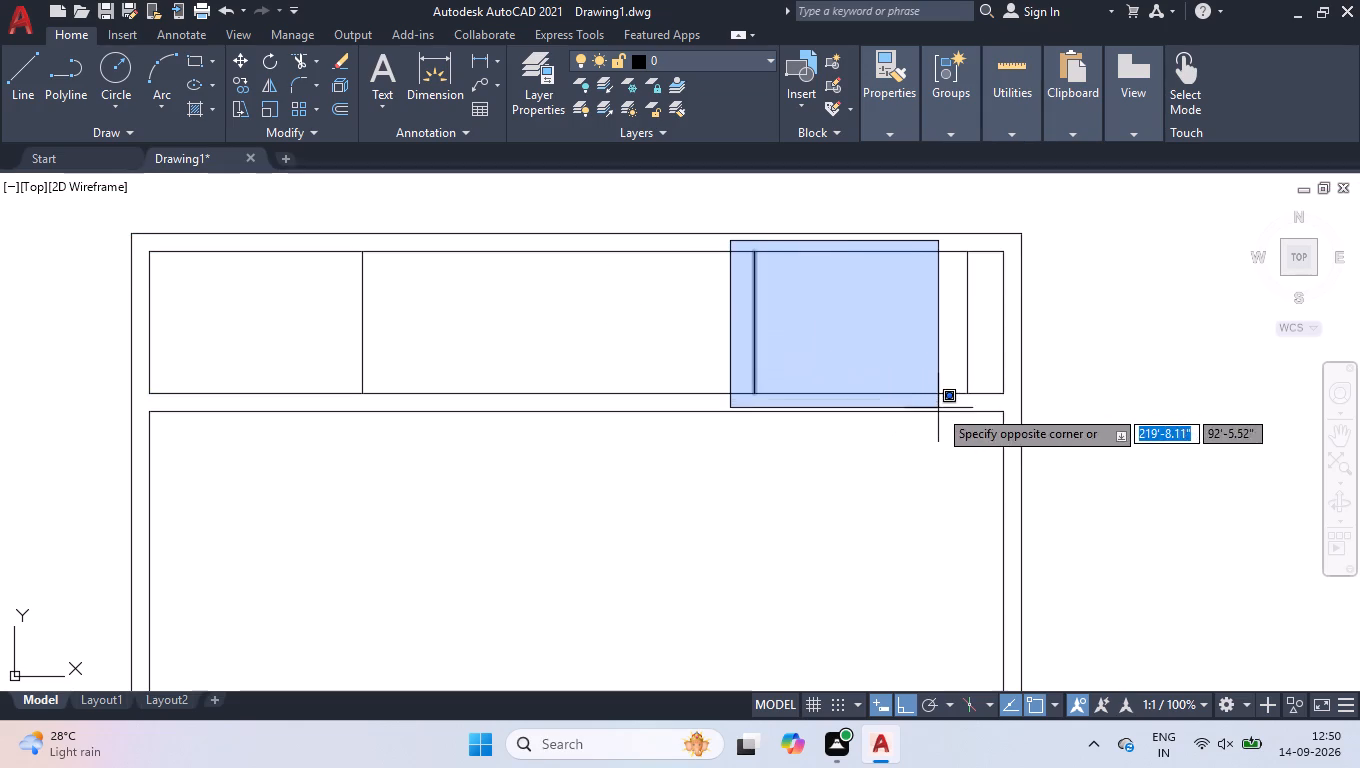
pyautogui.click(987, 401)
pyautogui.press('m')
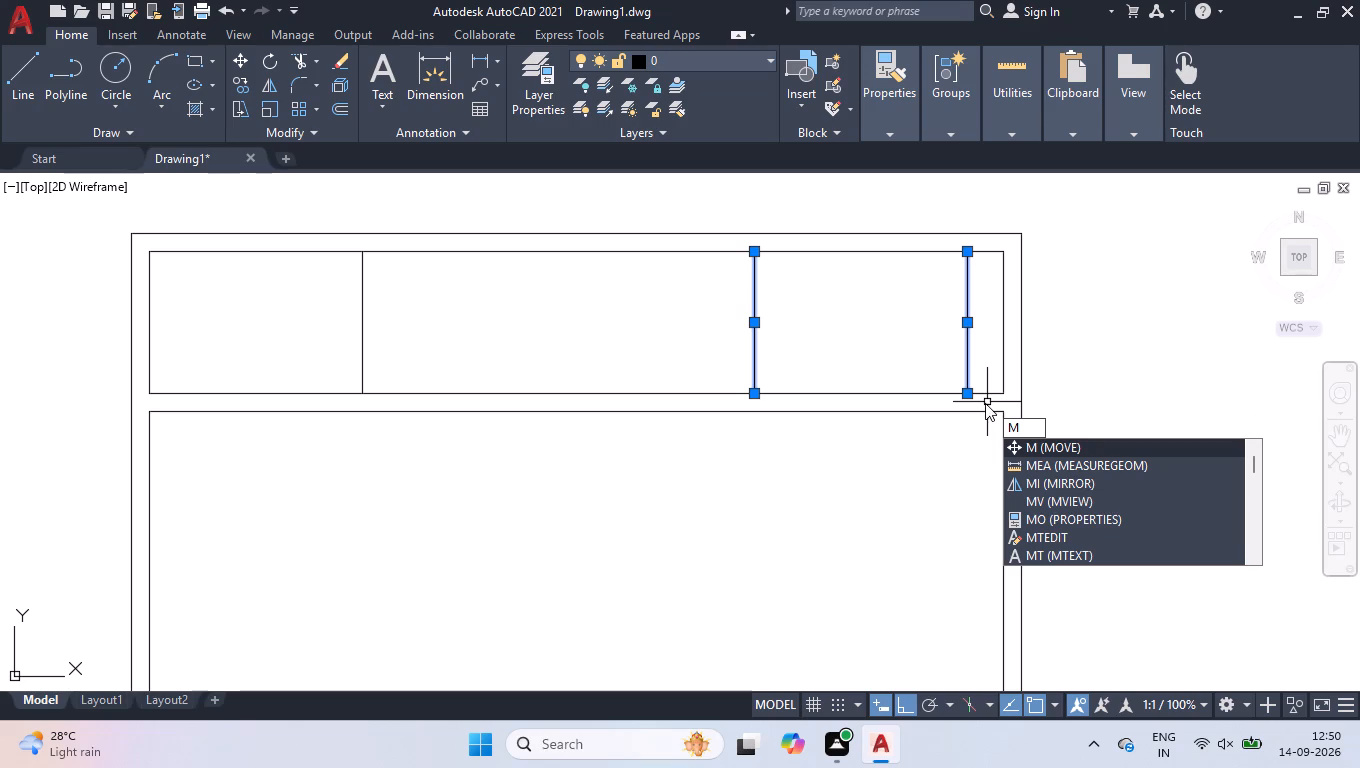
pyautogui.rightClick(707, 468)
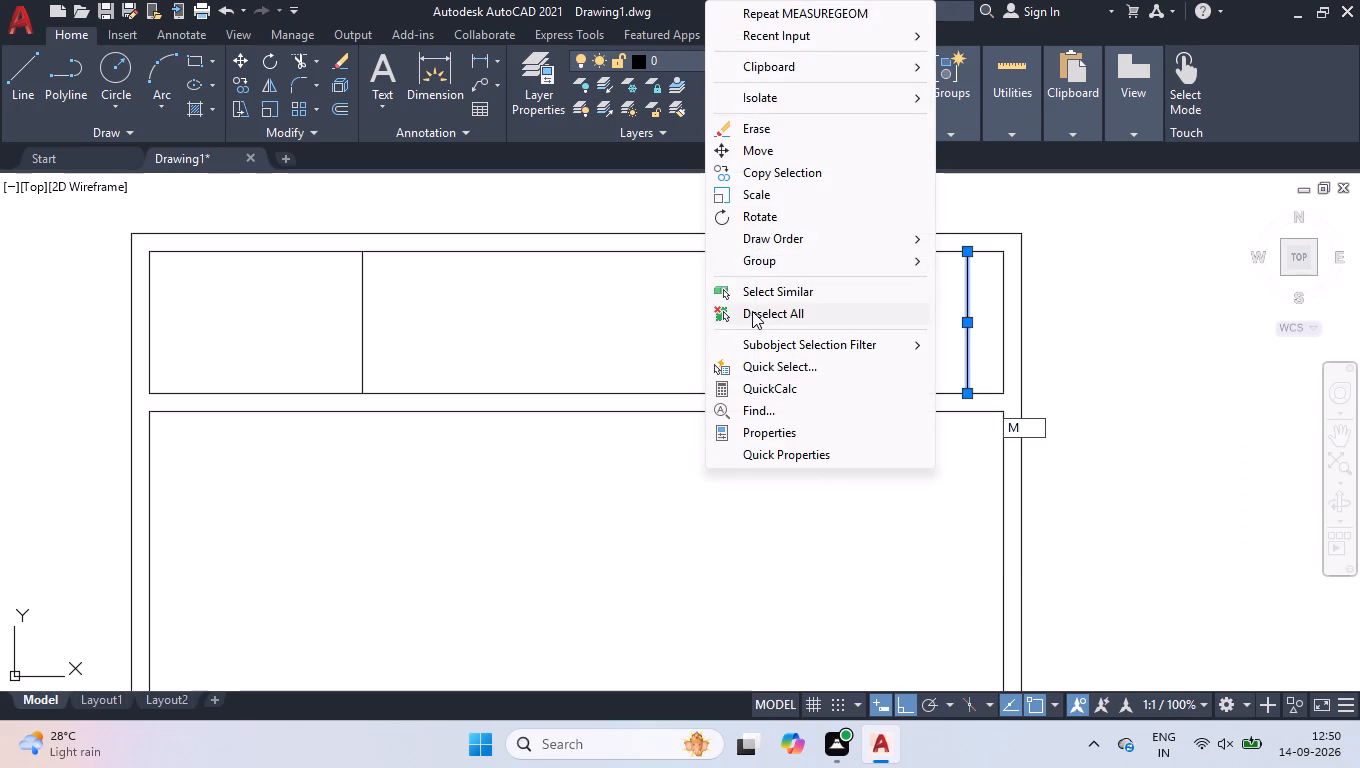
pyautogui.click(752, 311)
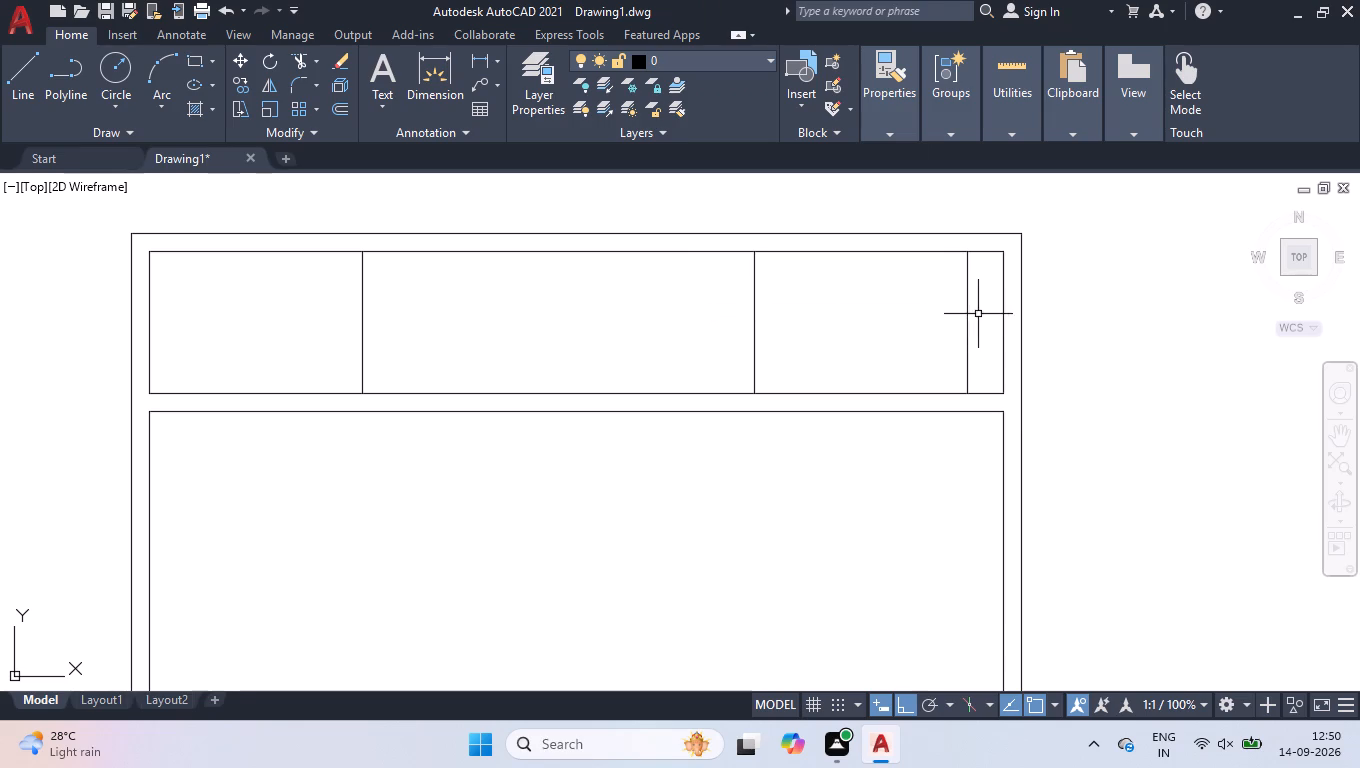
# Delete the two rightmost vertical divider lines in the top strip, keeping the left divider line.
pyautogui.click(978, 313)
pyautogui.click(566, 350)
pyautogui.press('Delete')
# Offset the top strip's vertical divider line 6" to the right to form a partition wall.
pyautogui.write('OFF')
pyautogui.press('Return')
pyautogui.press('6')
pyautogui.press('Return')
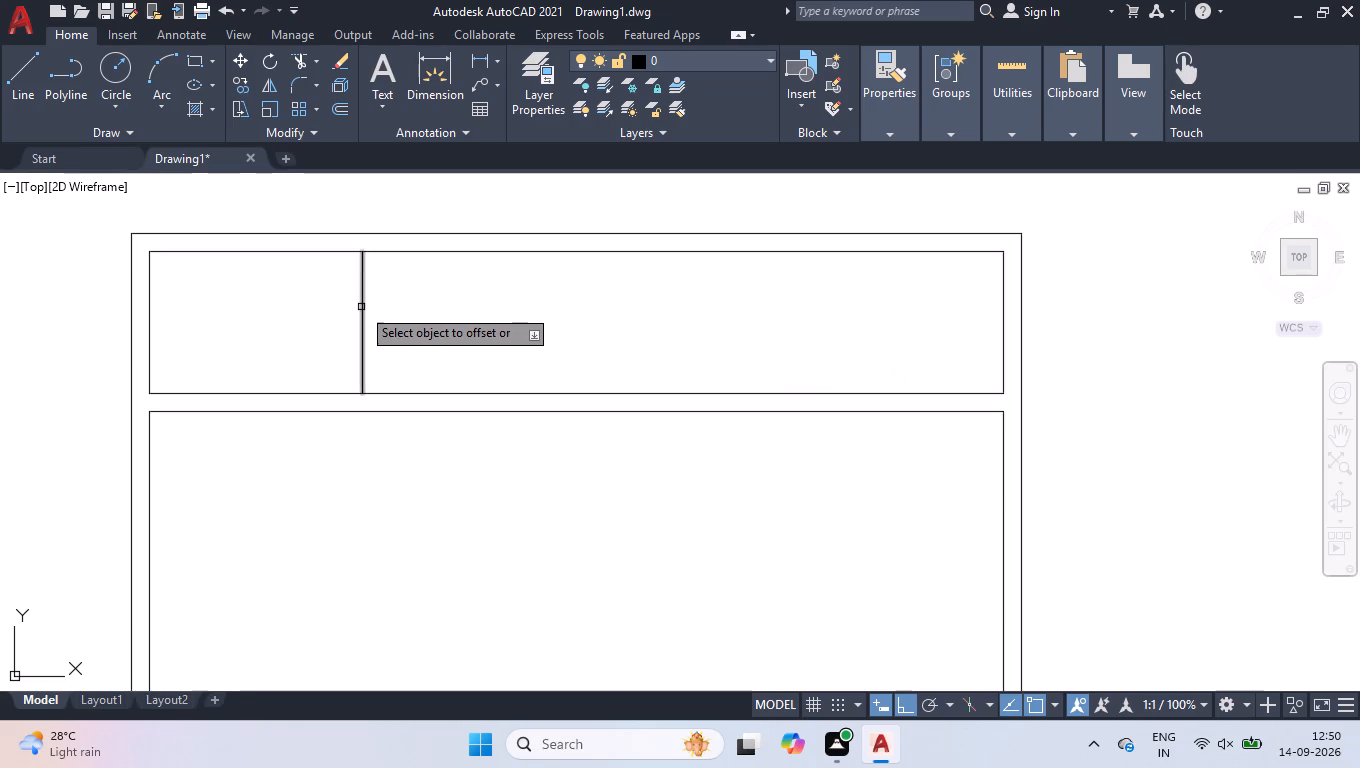
pyautogui.click(361, 307)
pyautogui.click(576, 334)
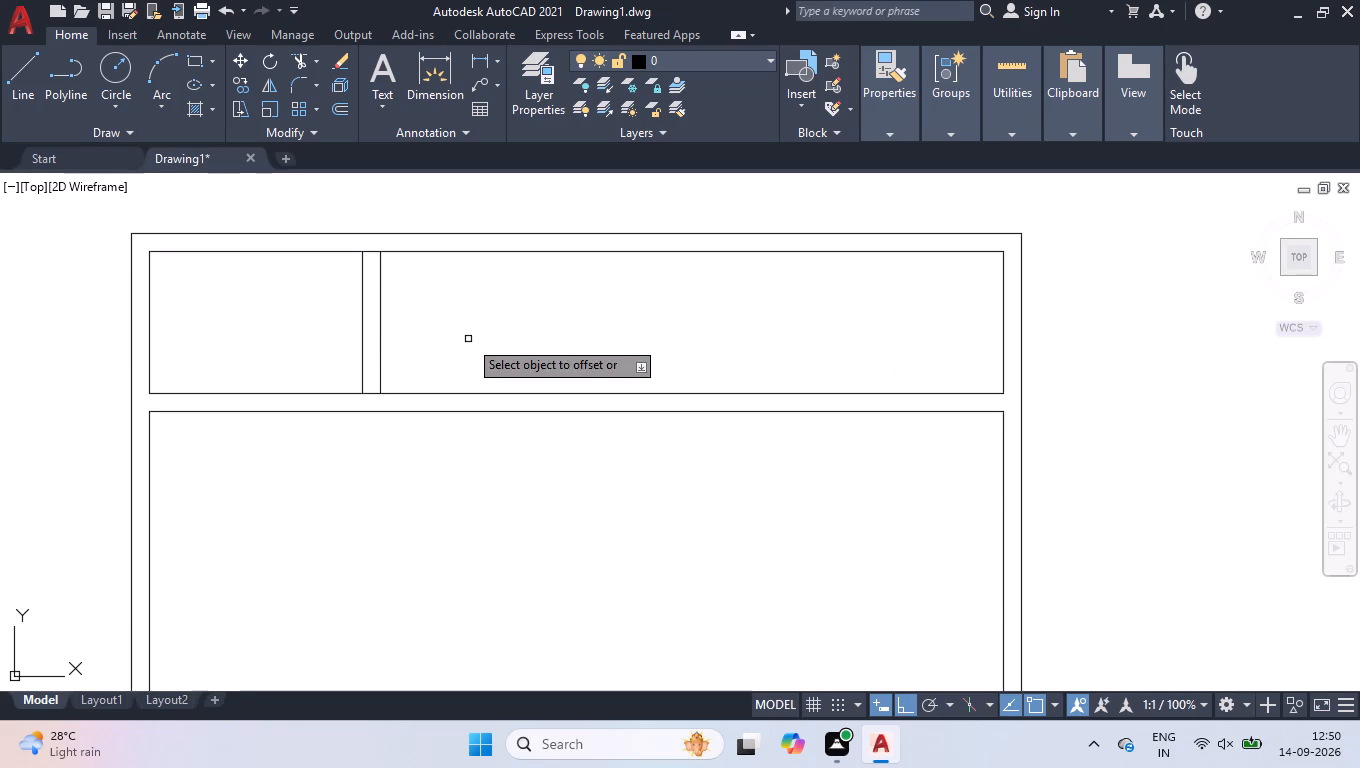
# Offset the partition's right line 11' to the right, and offset the resulting line 6" to the right to form a second partition.
pyautogui.click(380, 310)
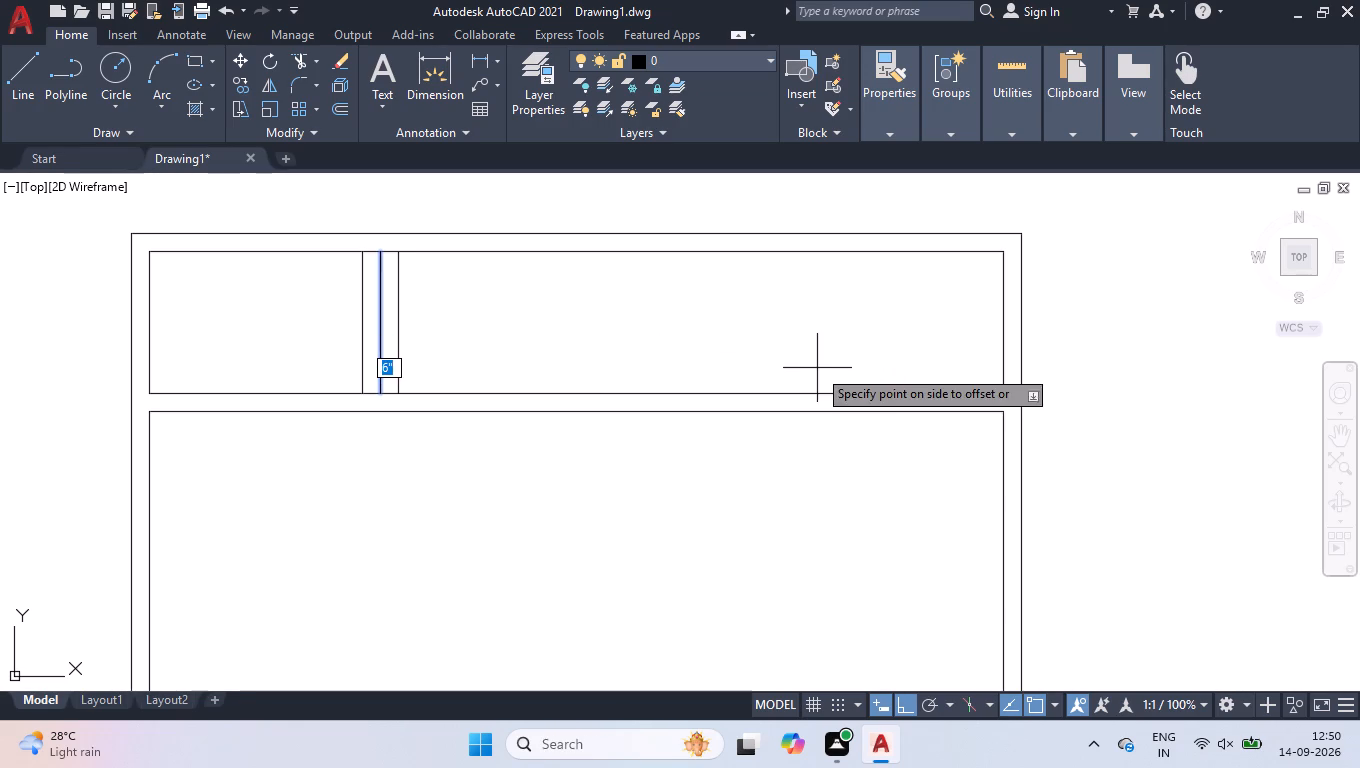
pyautogui.write("11'")
pyautogui.press('Return')
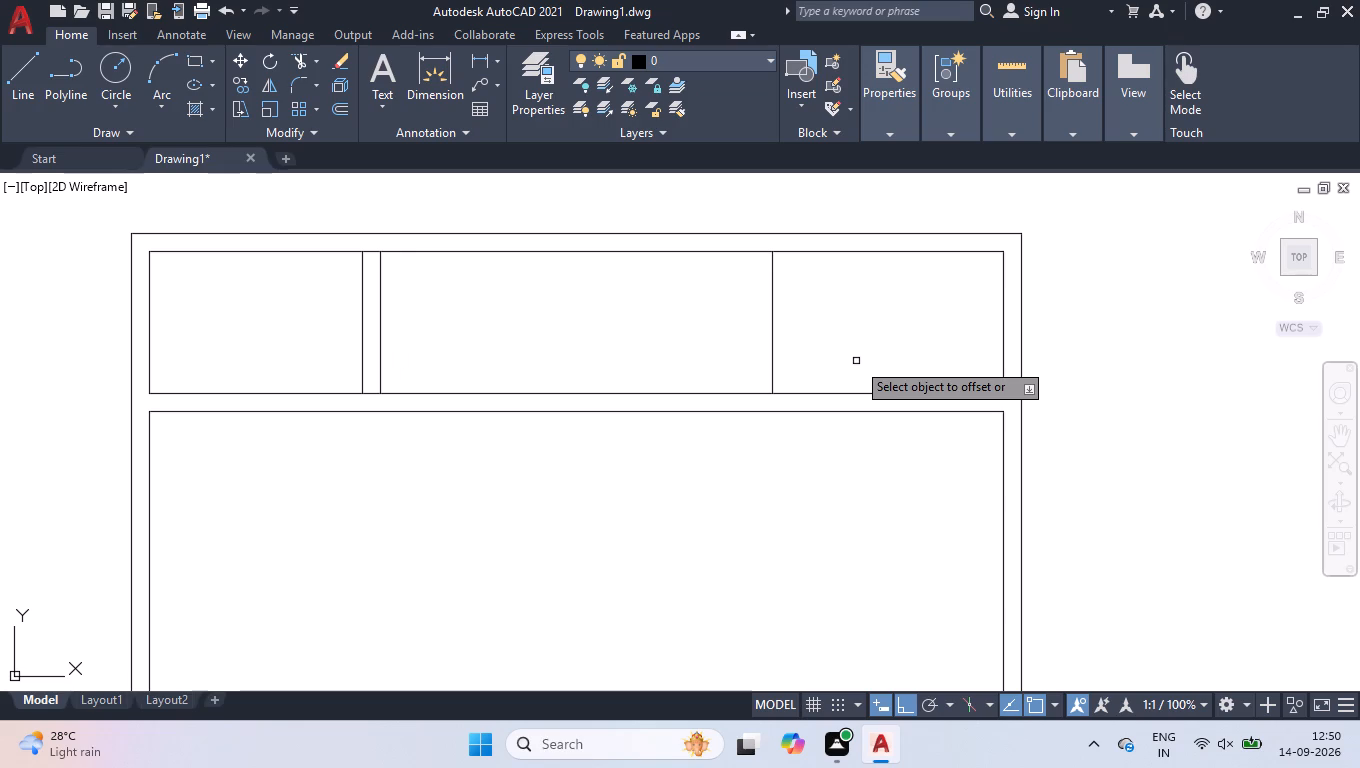
pyautogui.scroll(1, 984, 292)
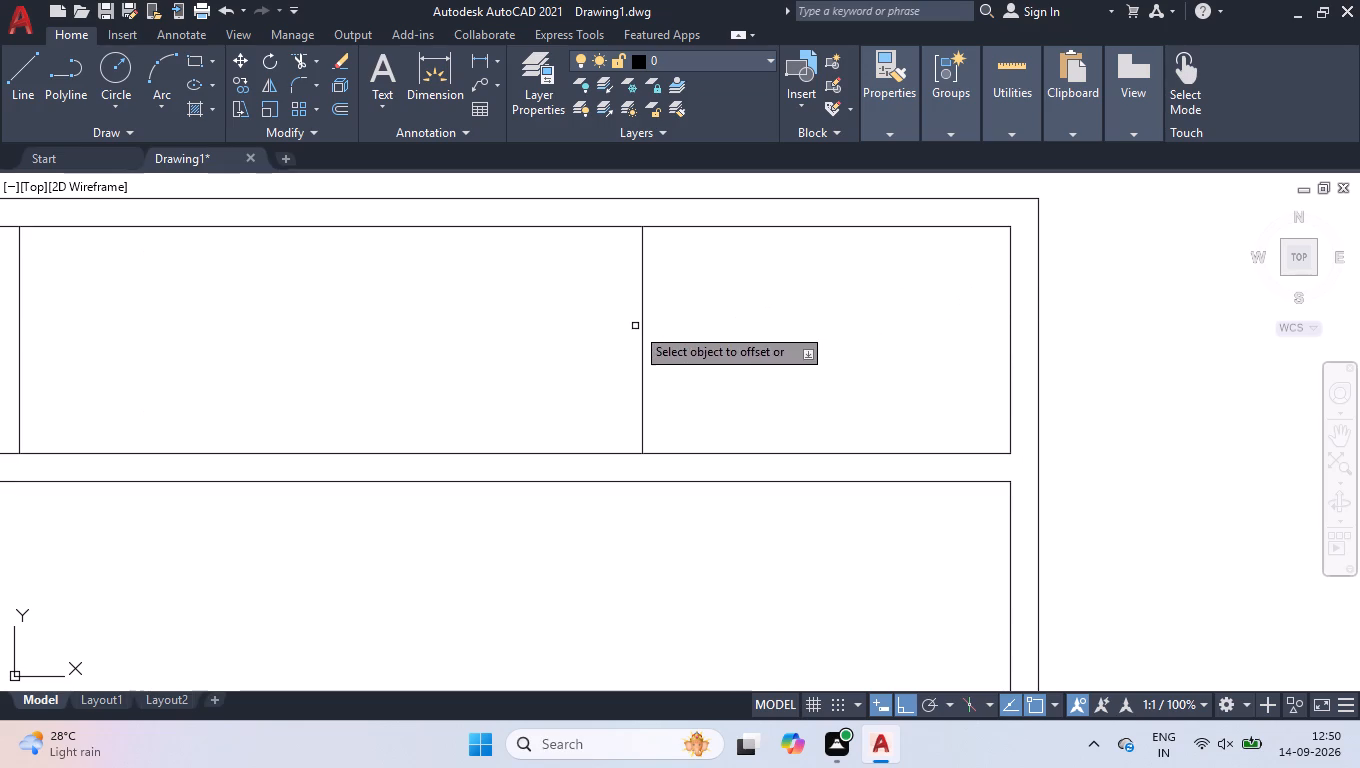
pyautogui.click(643, 321)
pyautogui.click(685, 324)
pyautogui.press('space')
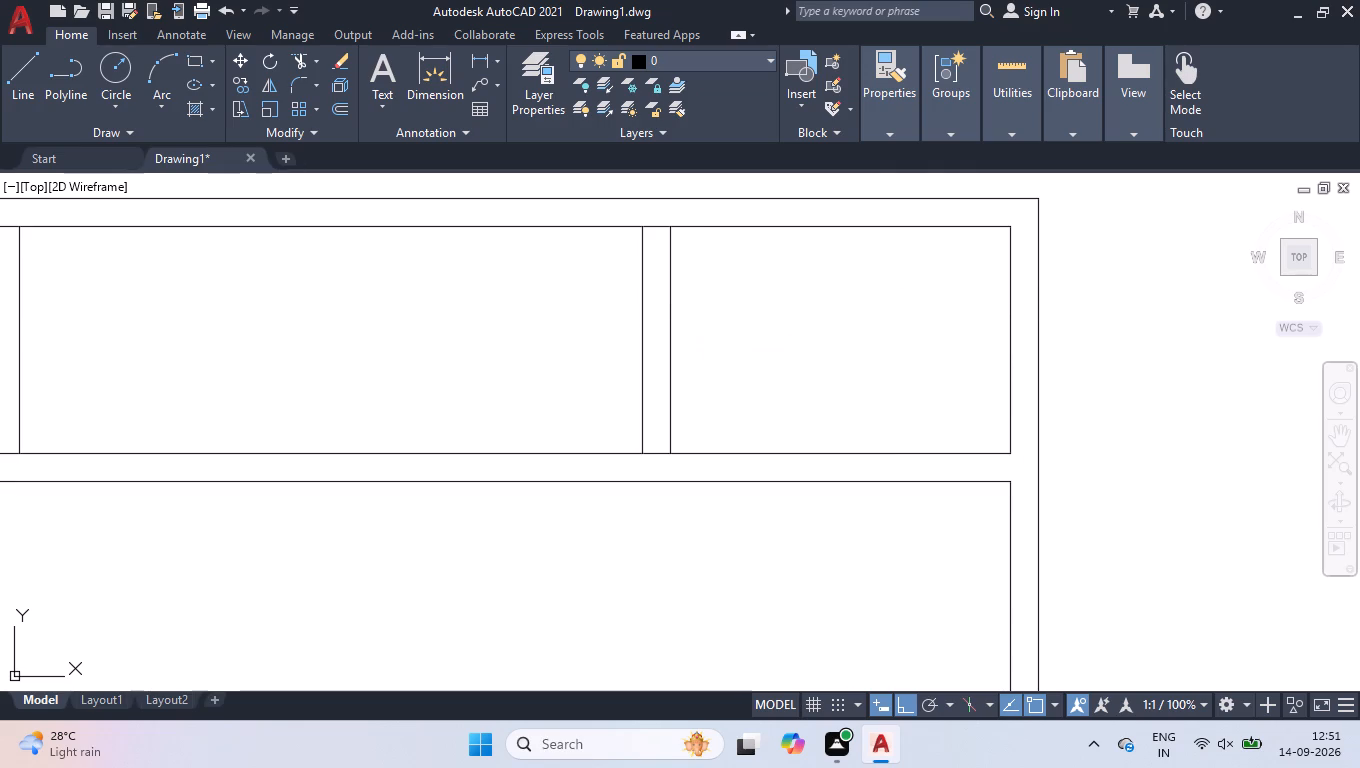
# Measure the inner width and height of the top-right room.
pyautogui.click(988, 153)
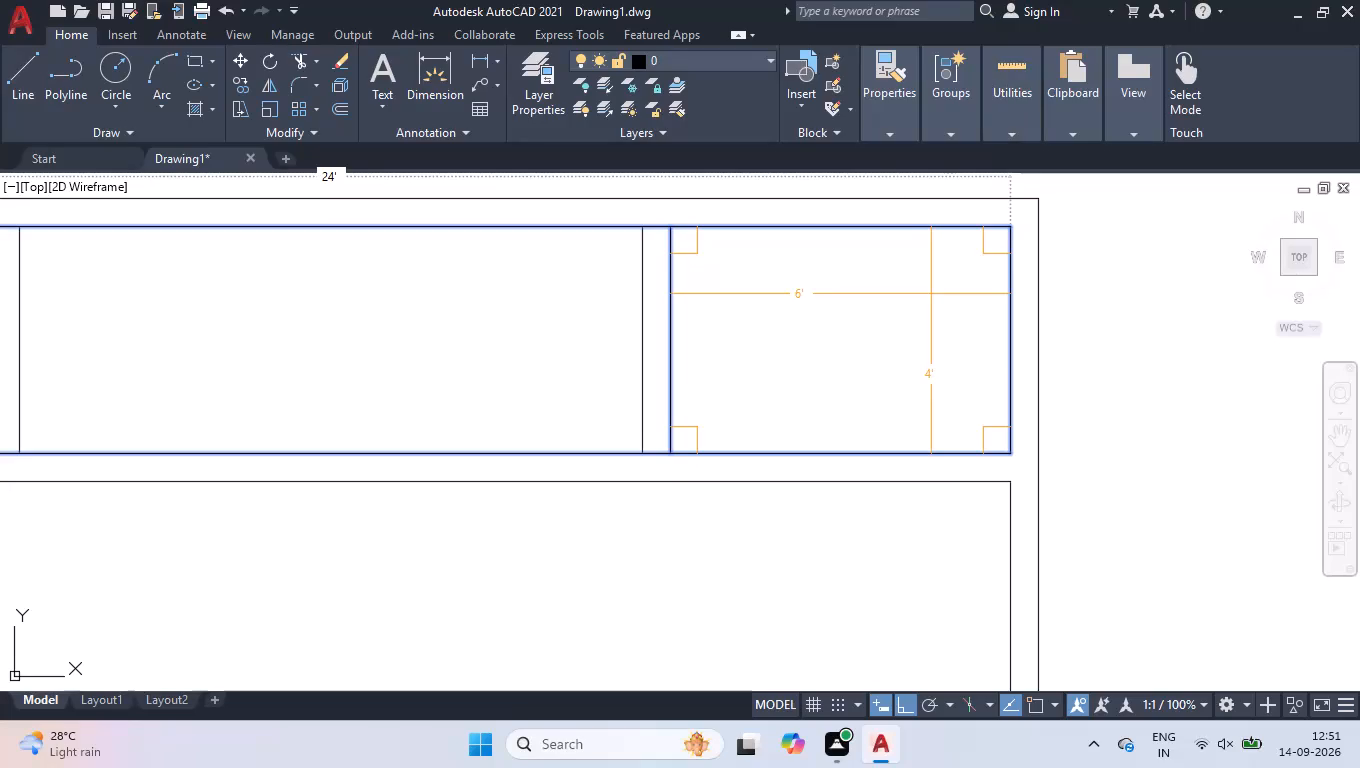
pyautogui.press('space')
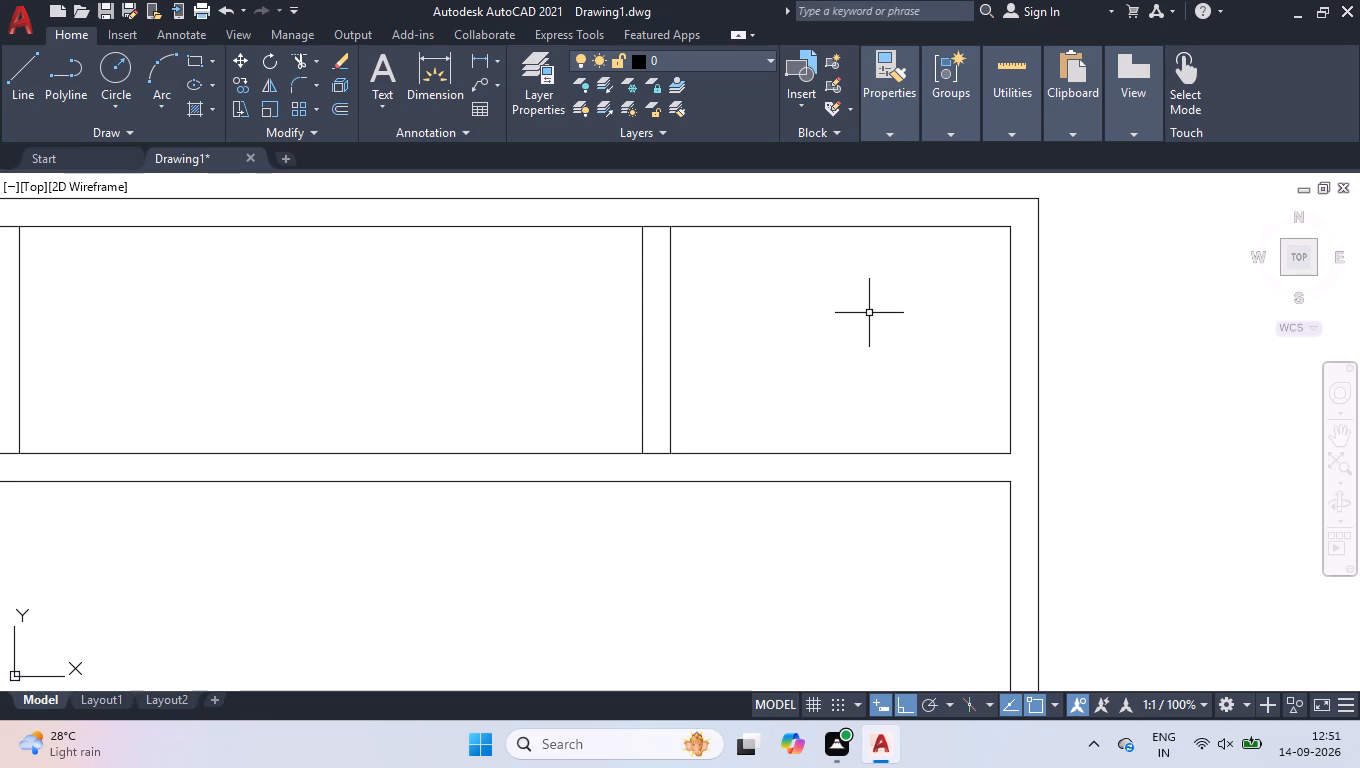
# Trim the horizontal wall lines between both pairs of partition lines in the top strip, at their upper and lower ends.
pyautogui.write('TR')
pyautogui.press('Return')
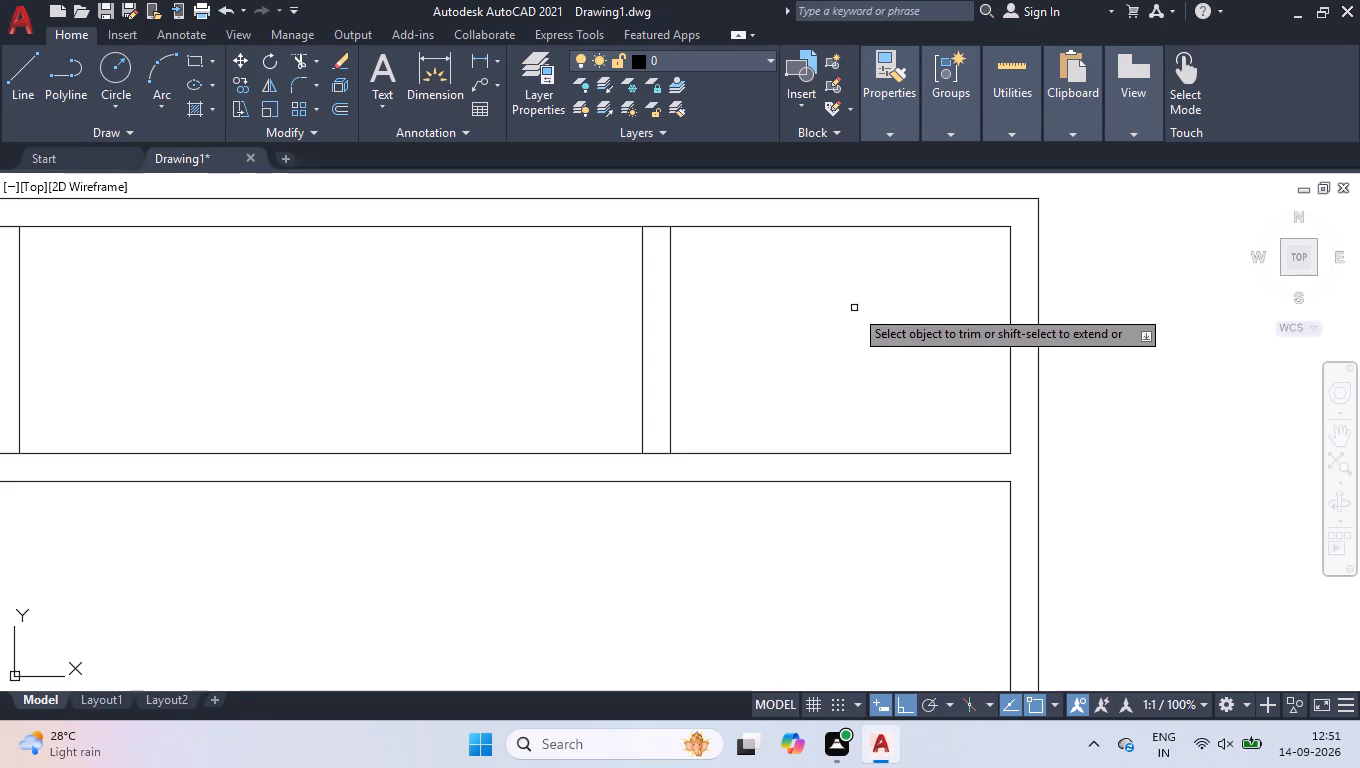
pyautogui.click(656, 219)
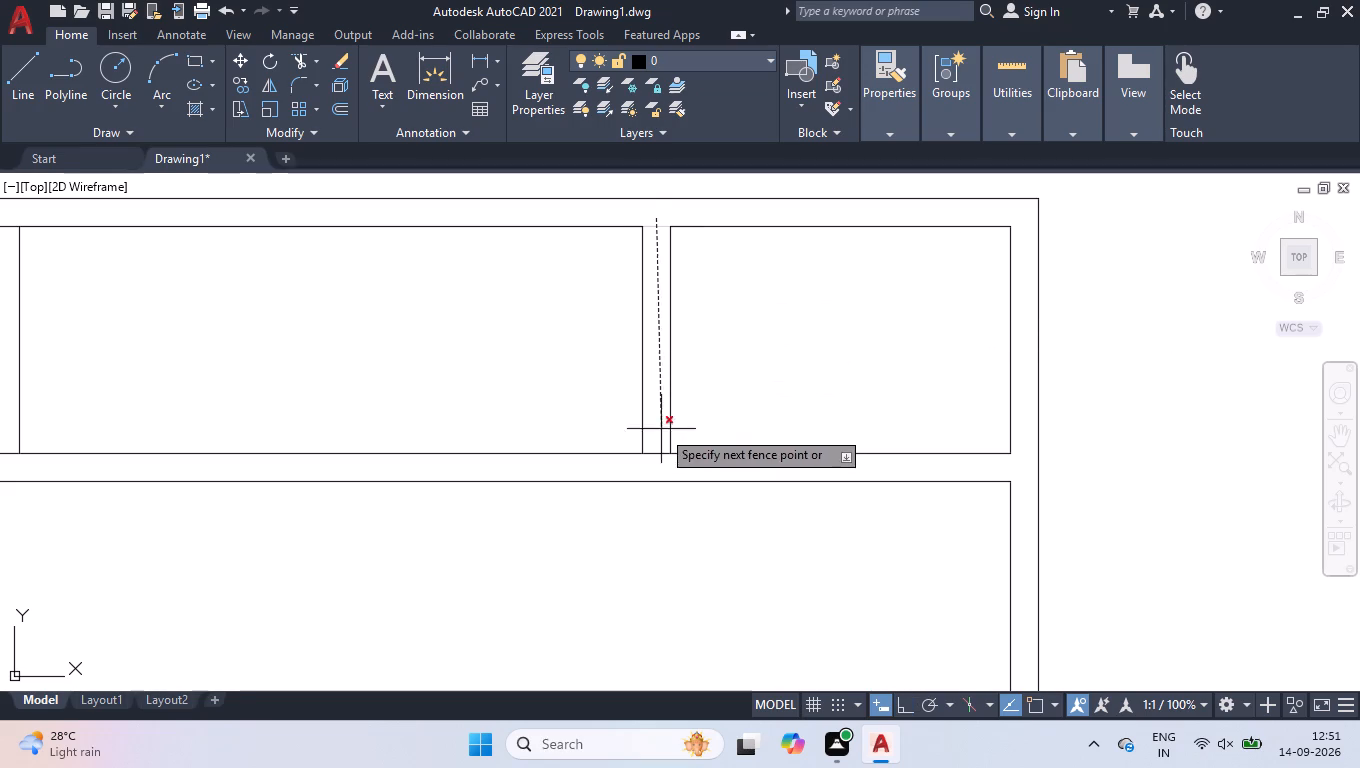
pyautogui.click(651, 463)
pyautogui.scroll(-1, 785, 371)
pyautogui.scroll(1, 315, 453)
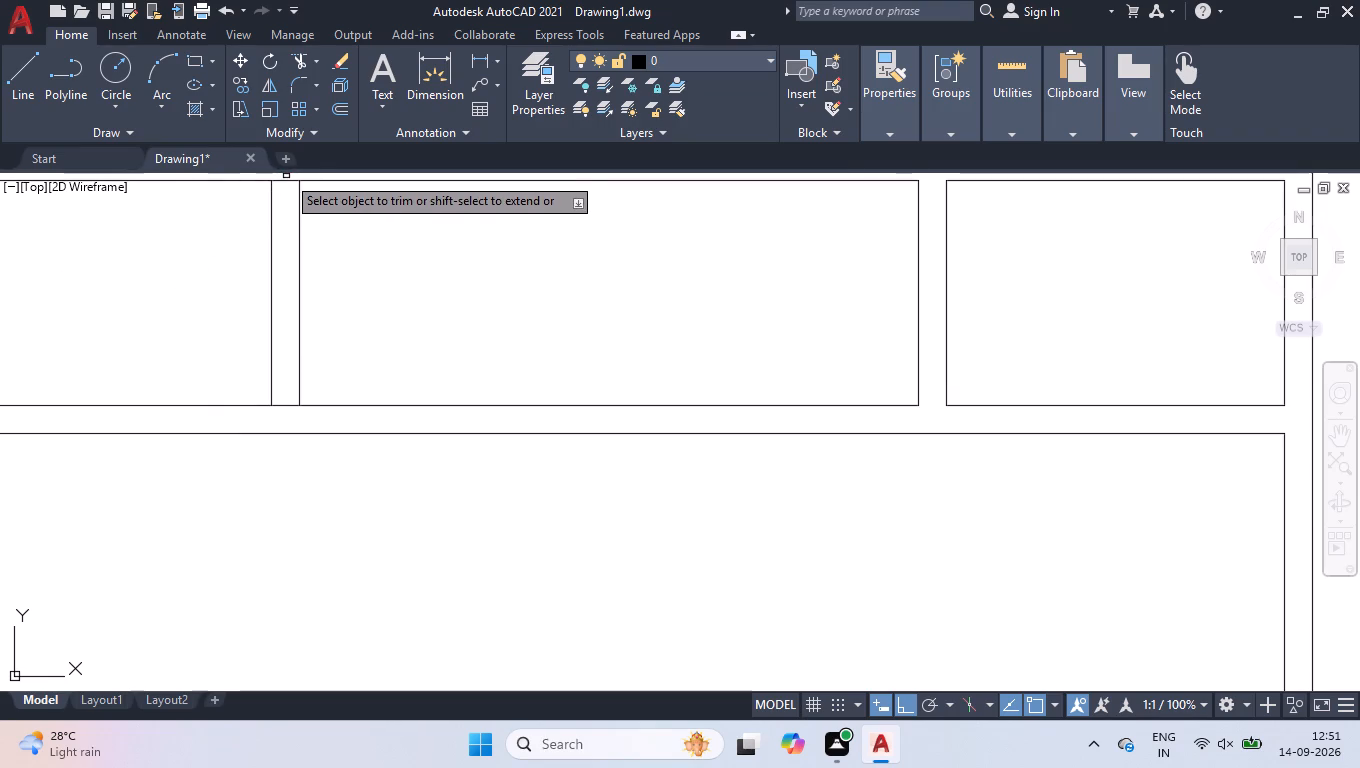
pyautogui.click(286, 175)
pyautogui.click(284, 421)
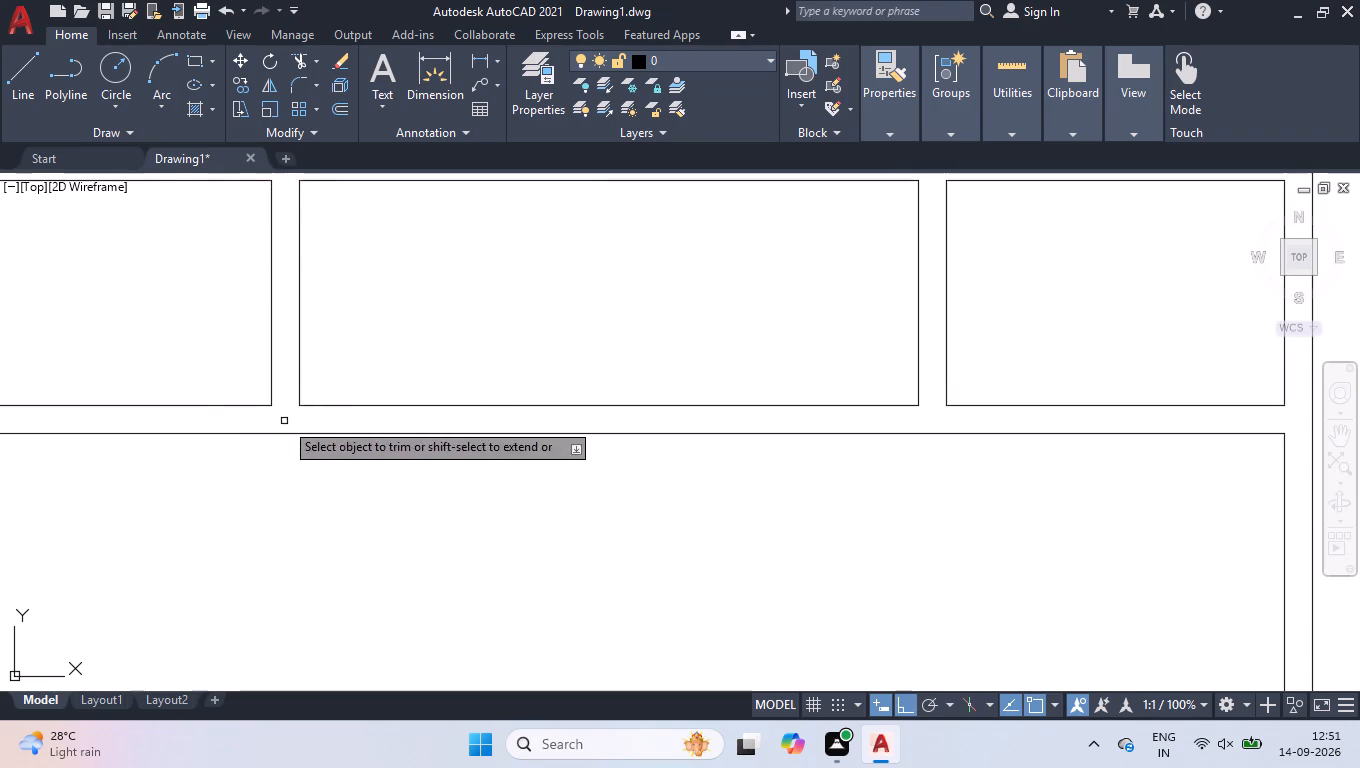
pyautogui.press('Return')
# Measure the inner width and height of the large room directly below the top strip.
pyautogui.scroll(-3, 428, 247)
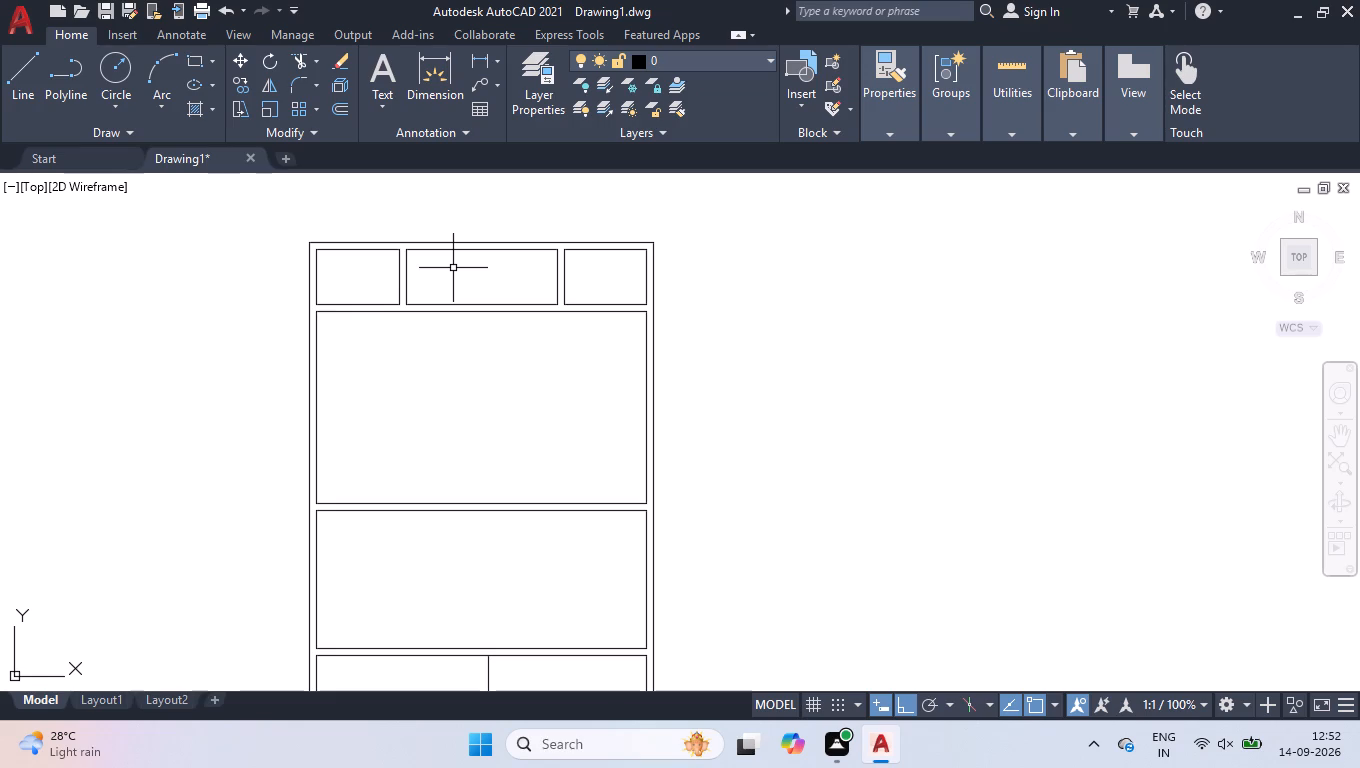
pyautogui.click(1306, 259)
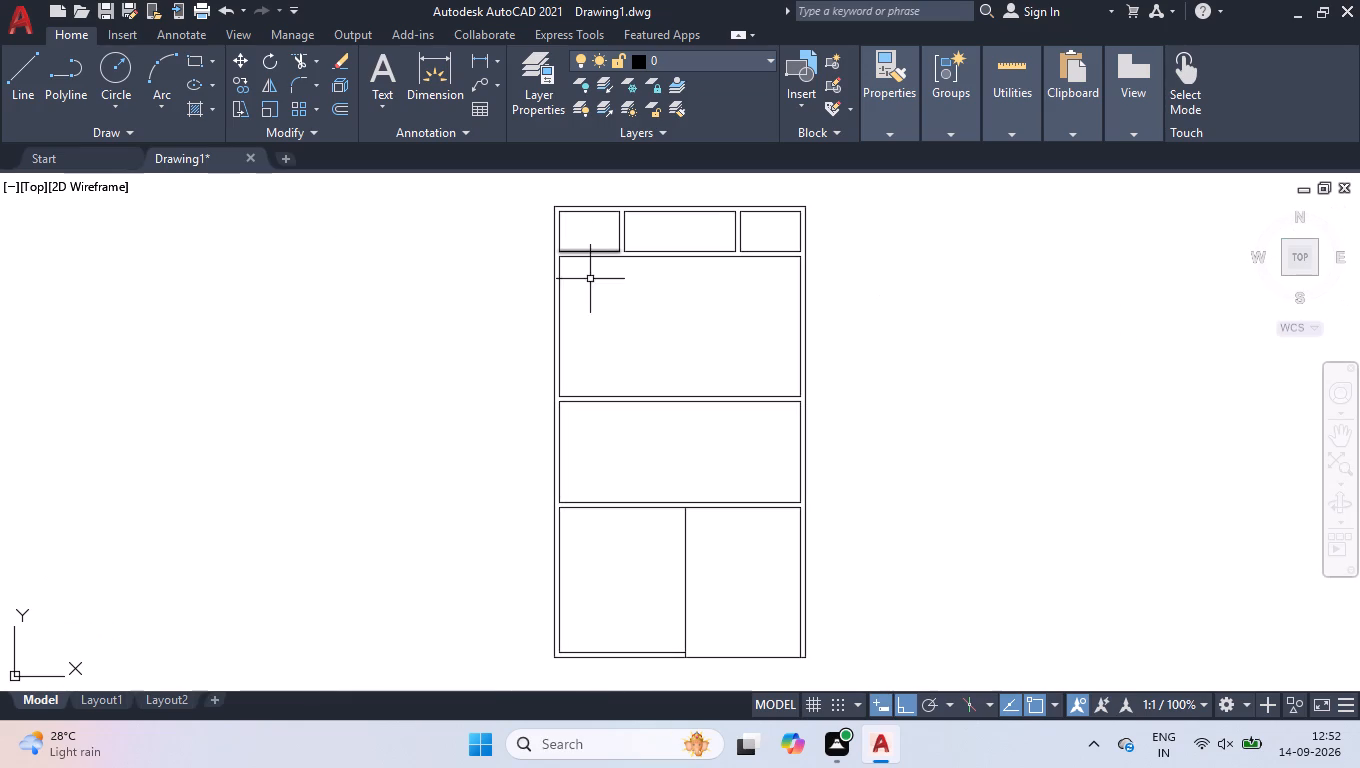
pyautogui.scroll(2, 710, 293)
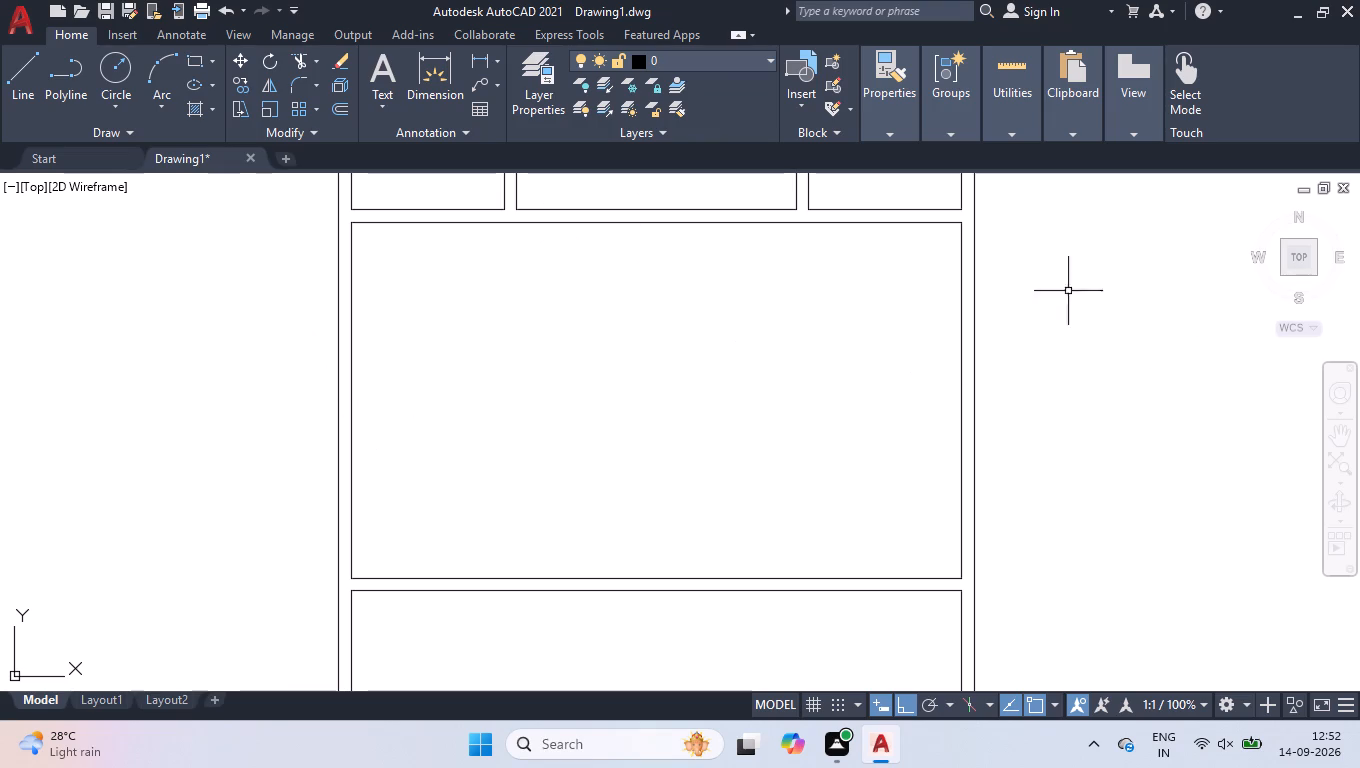
pyautogui.click(983, 178)
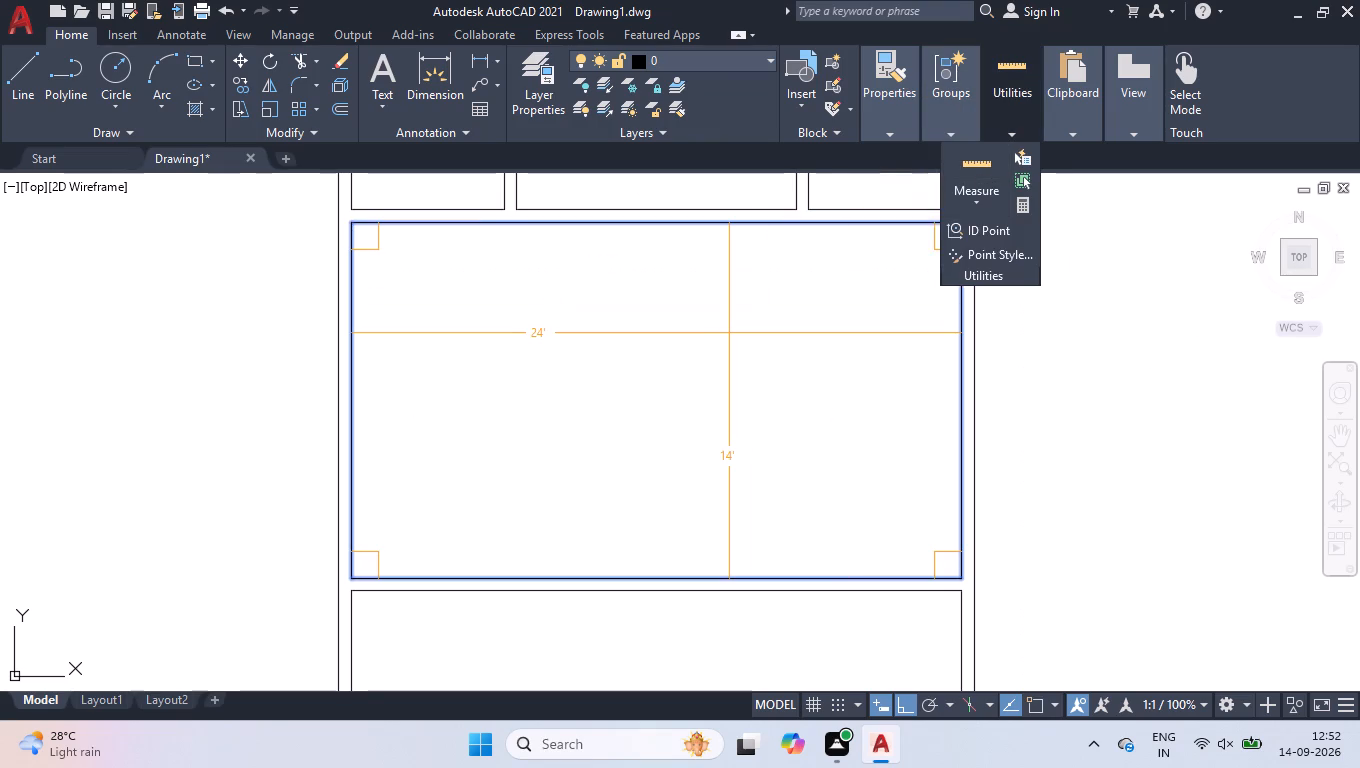
pyautogui.press('Return')
# Offset the left and right inner wall lines of the room below the top strip 11'9" inward to form a central partition.
pyautogui.write('OFF')
pyautogui.press('Return')
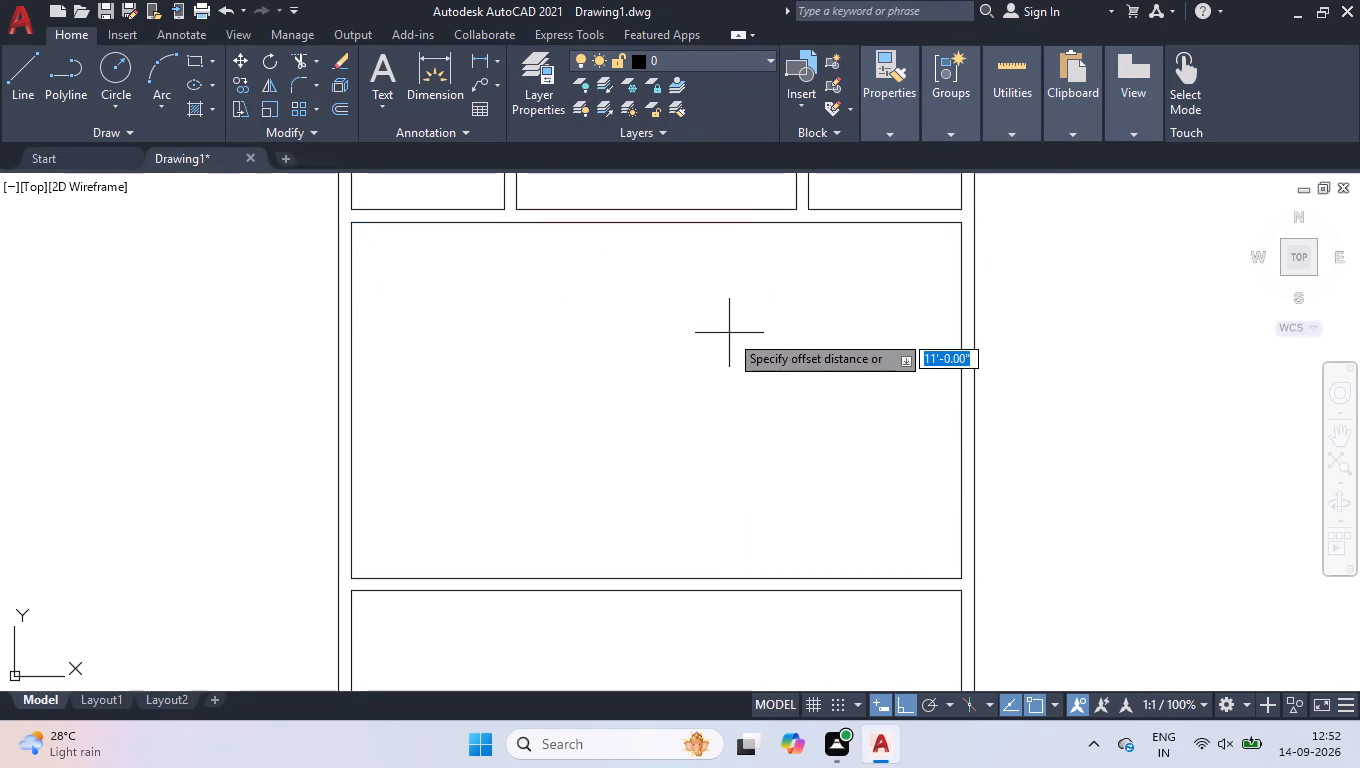
pyautogui.write("11'9")
pyautogui.press('Return')
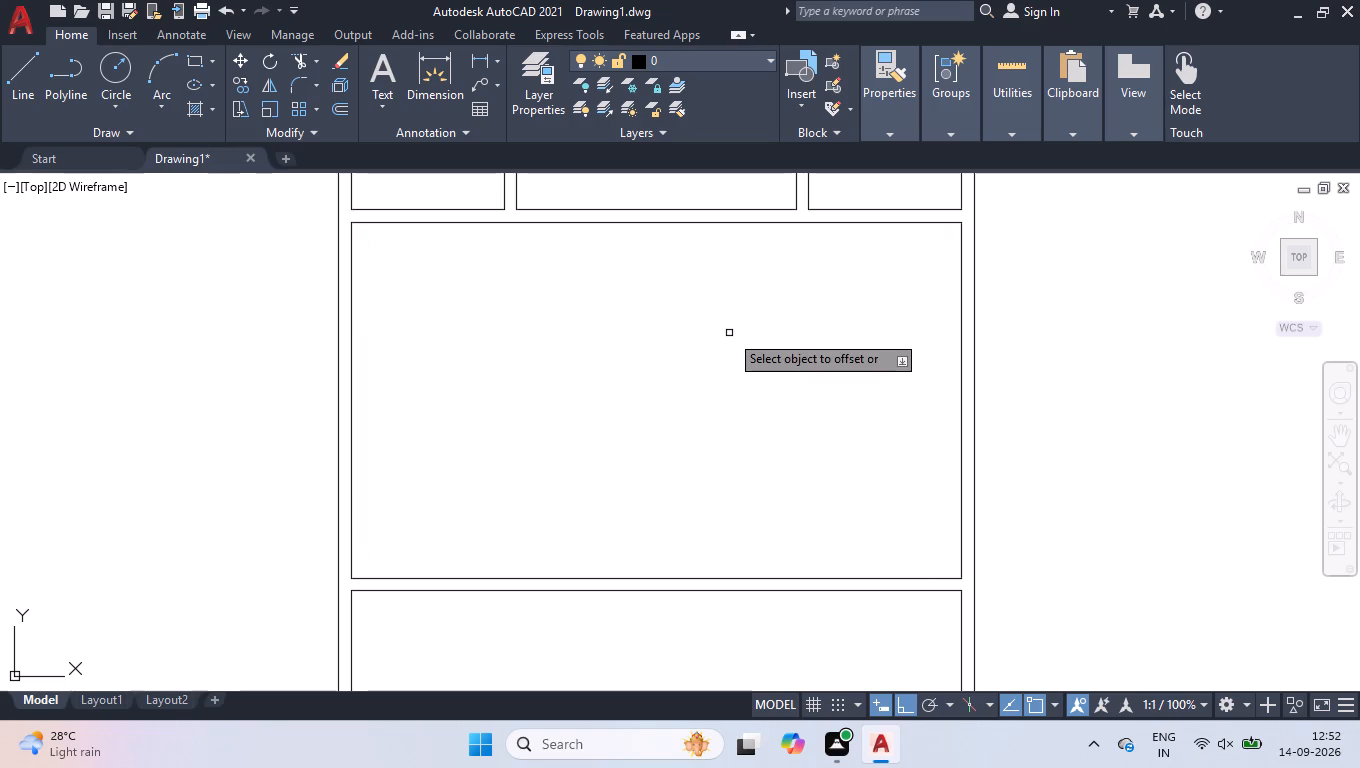
pyautogui.click(349, 350)
pyautogui.click(586, 362)
pyautogui.click(961, 341)
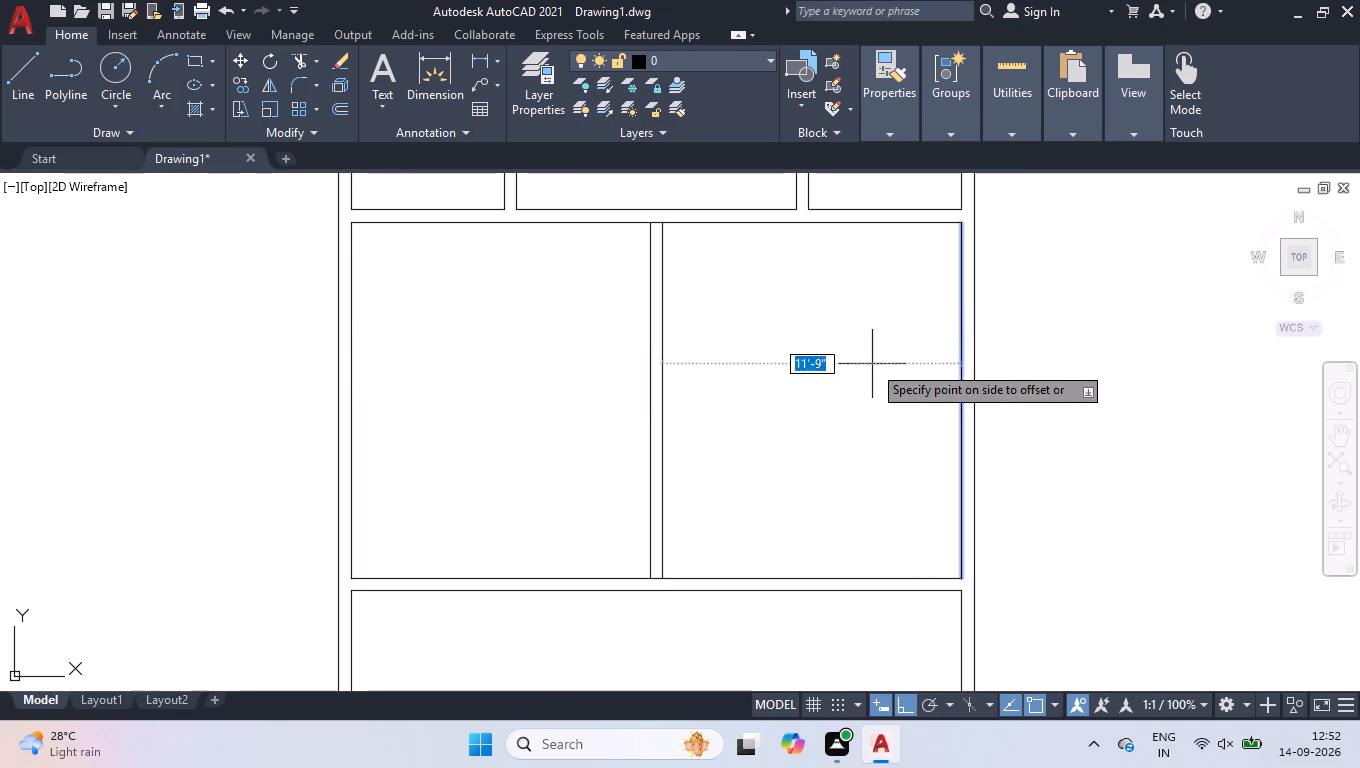
pyautogui.click(872, 364)
# Offset the right inner wall line of the third room row 8' to the left, and the resulting line 6" further left.
pyautogui.scroll(-2, 709, 330)
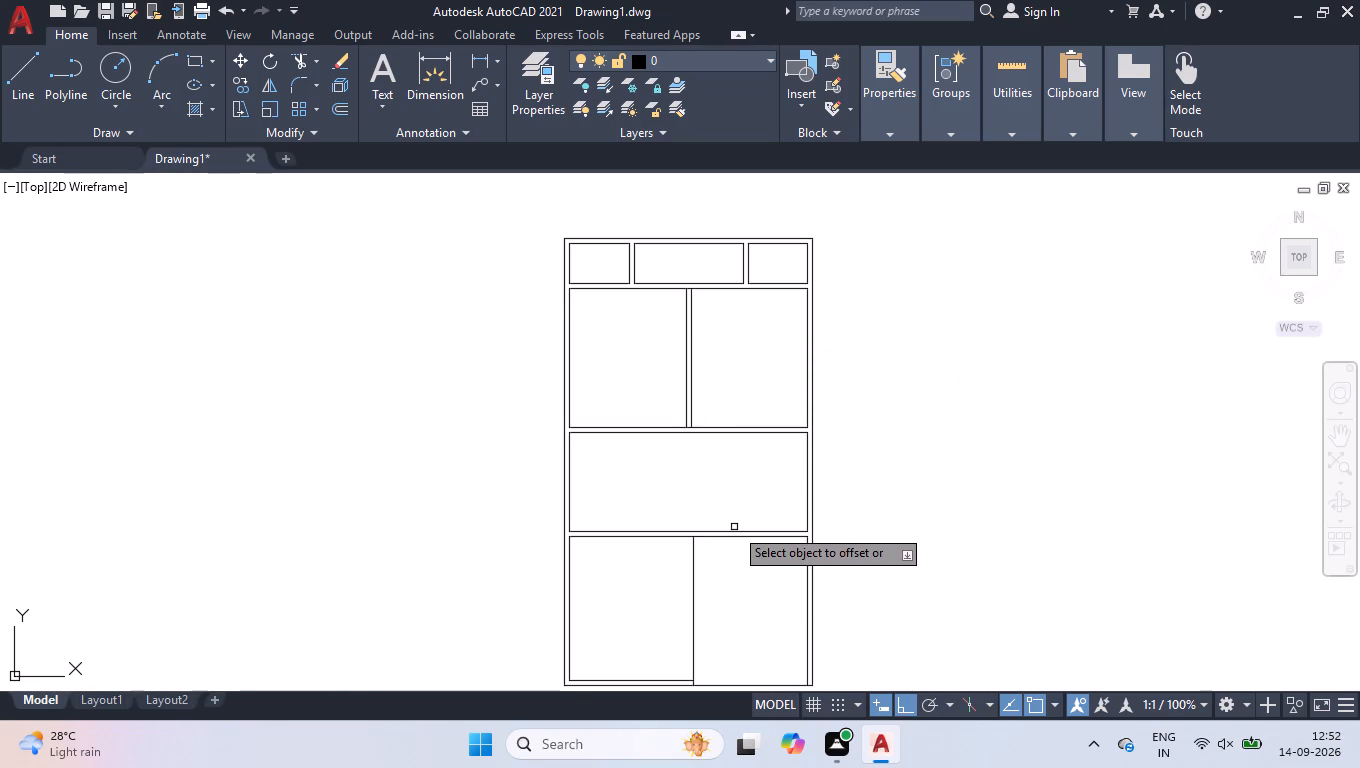
pyautogui.scroll(2, 739, 533)
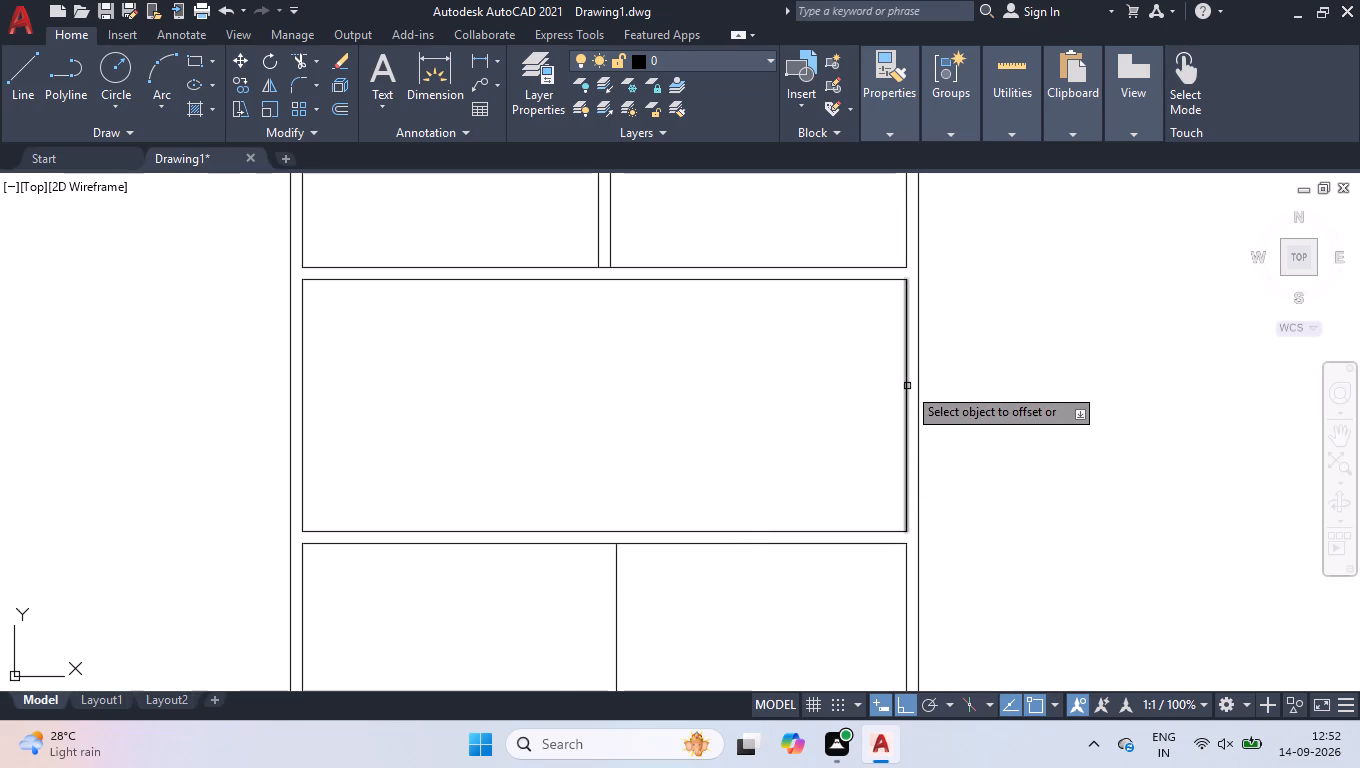
pyautogui.click(907, 386)
pyautogui.press('9')
pyautogui.press('BackSpace')
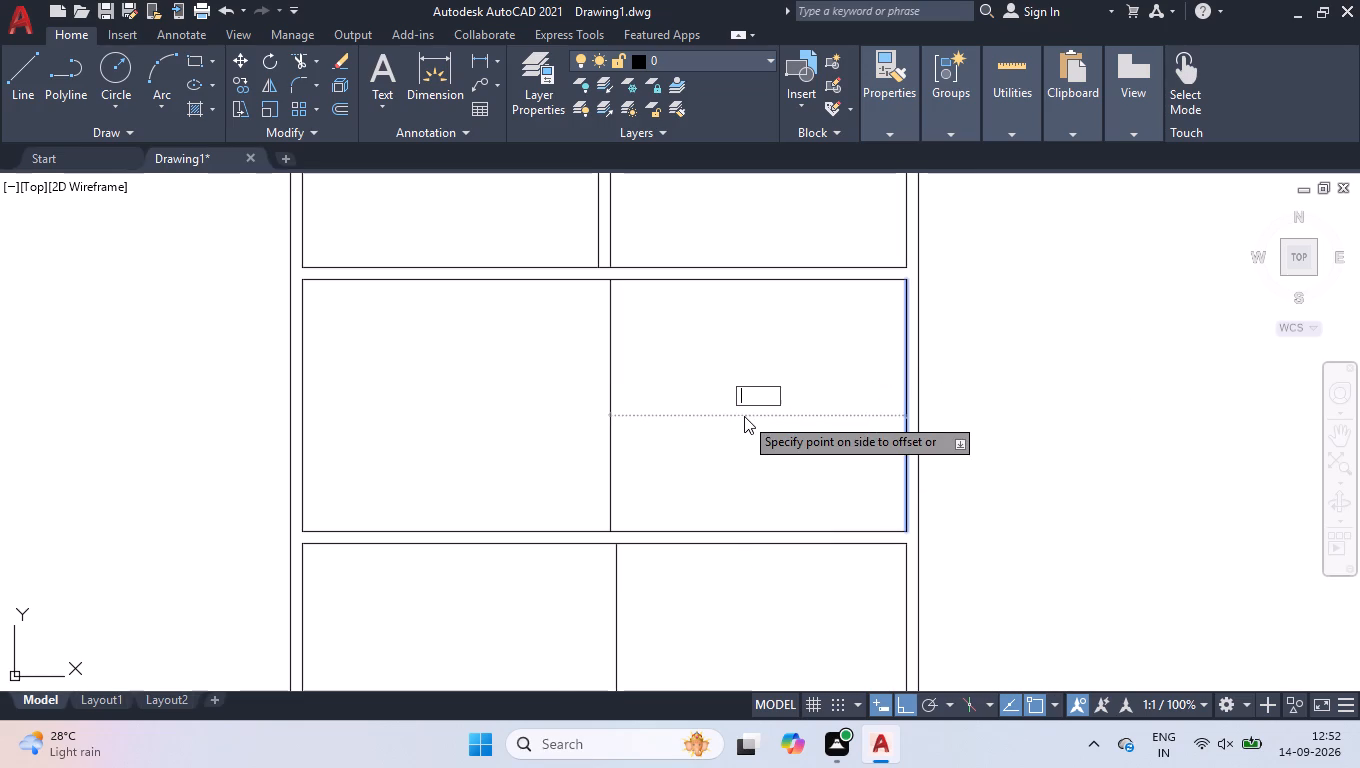
pyautogui.write("8'")
pyautogui.press('Return')
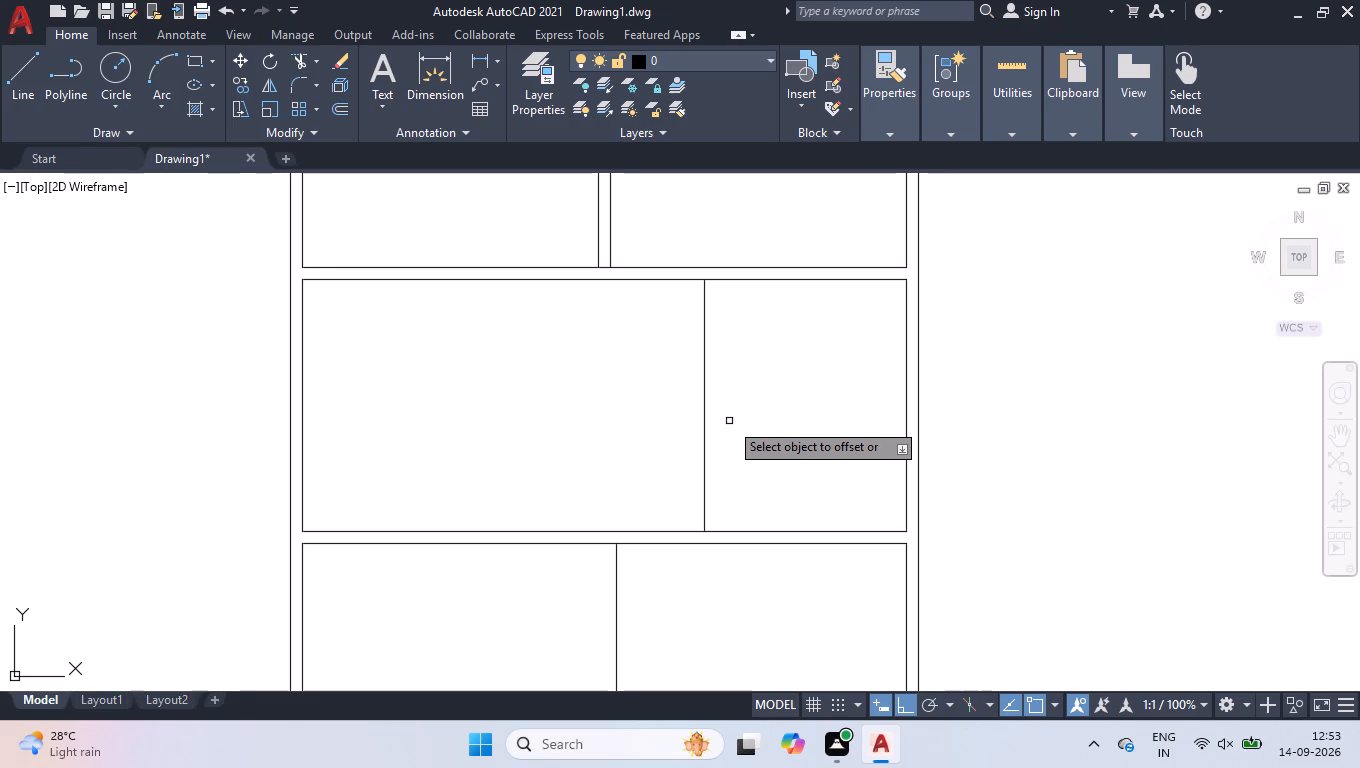
pyautogui.click(705, 406)
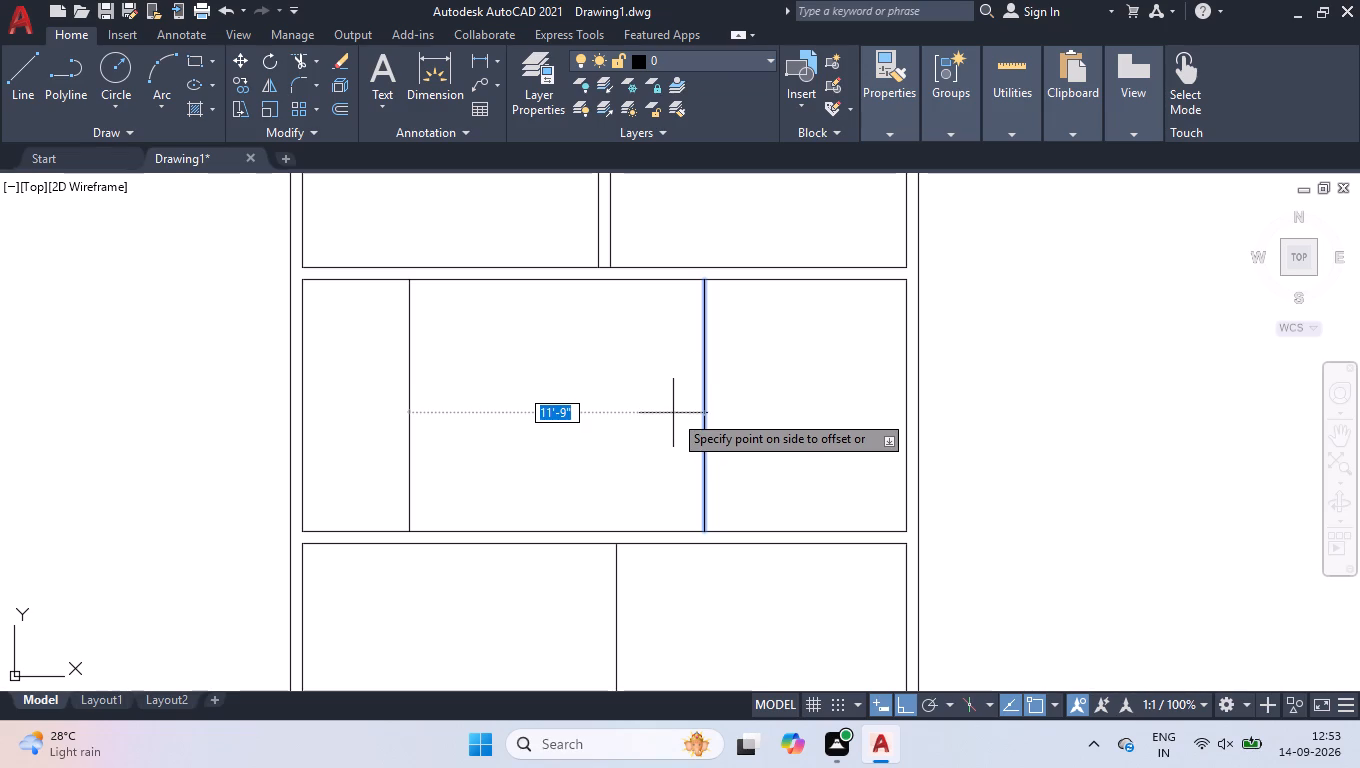
pyautogui.press('6')
pyautogui.press('Return')
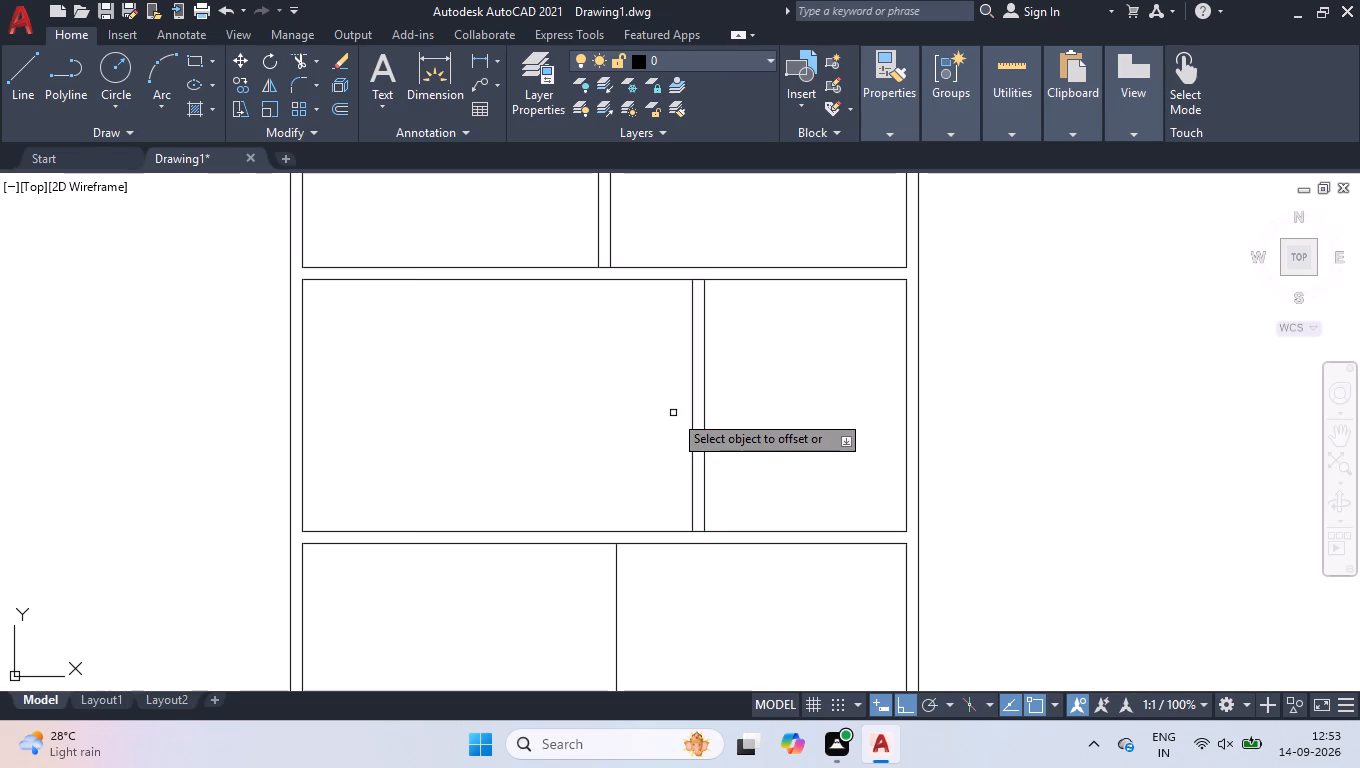
pyautogui.press('Return')
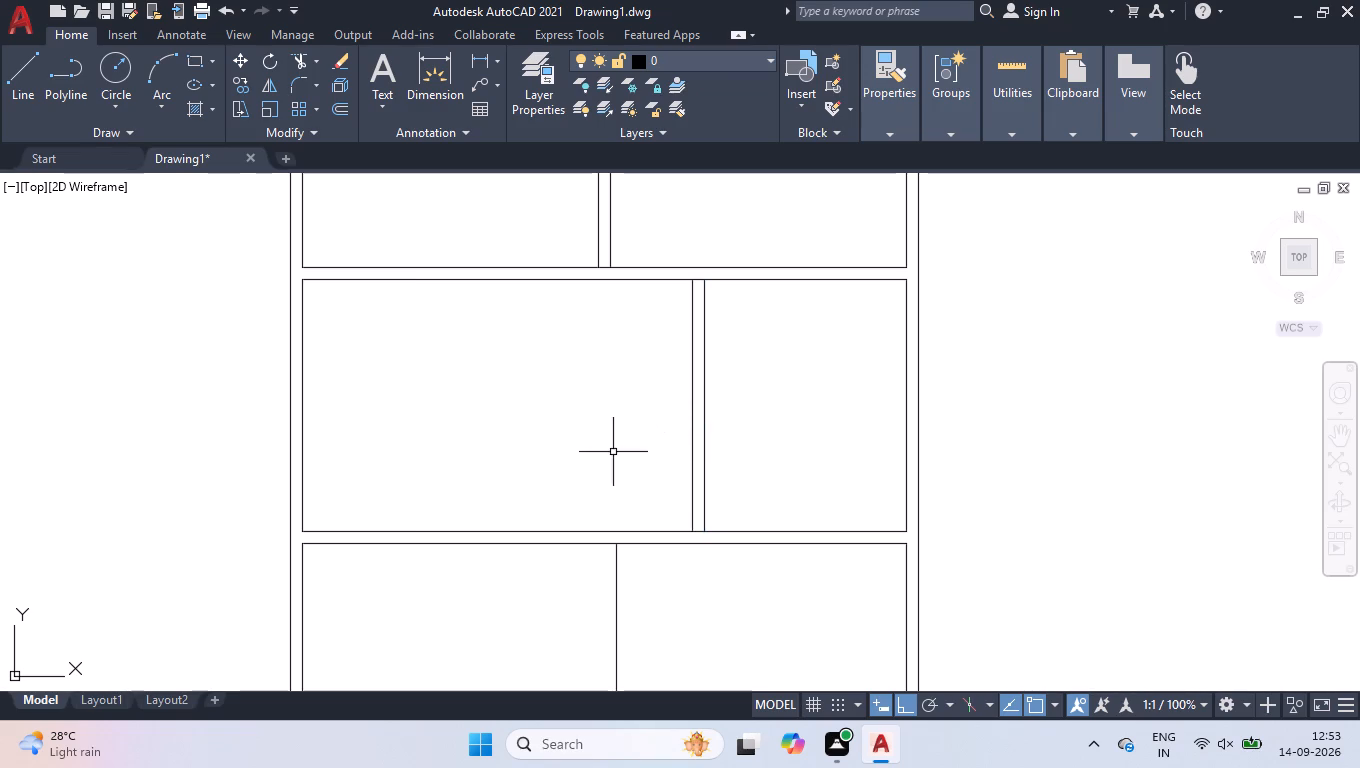
# Break the upper inner wall line of the bottom row at the point where the vertical divider line meets it.
pyautogui.scroll(-2, 624, 407)
pyautogui.scroll(2, 589, 600)
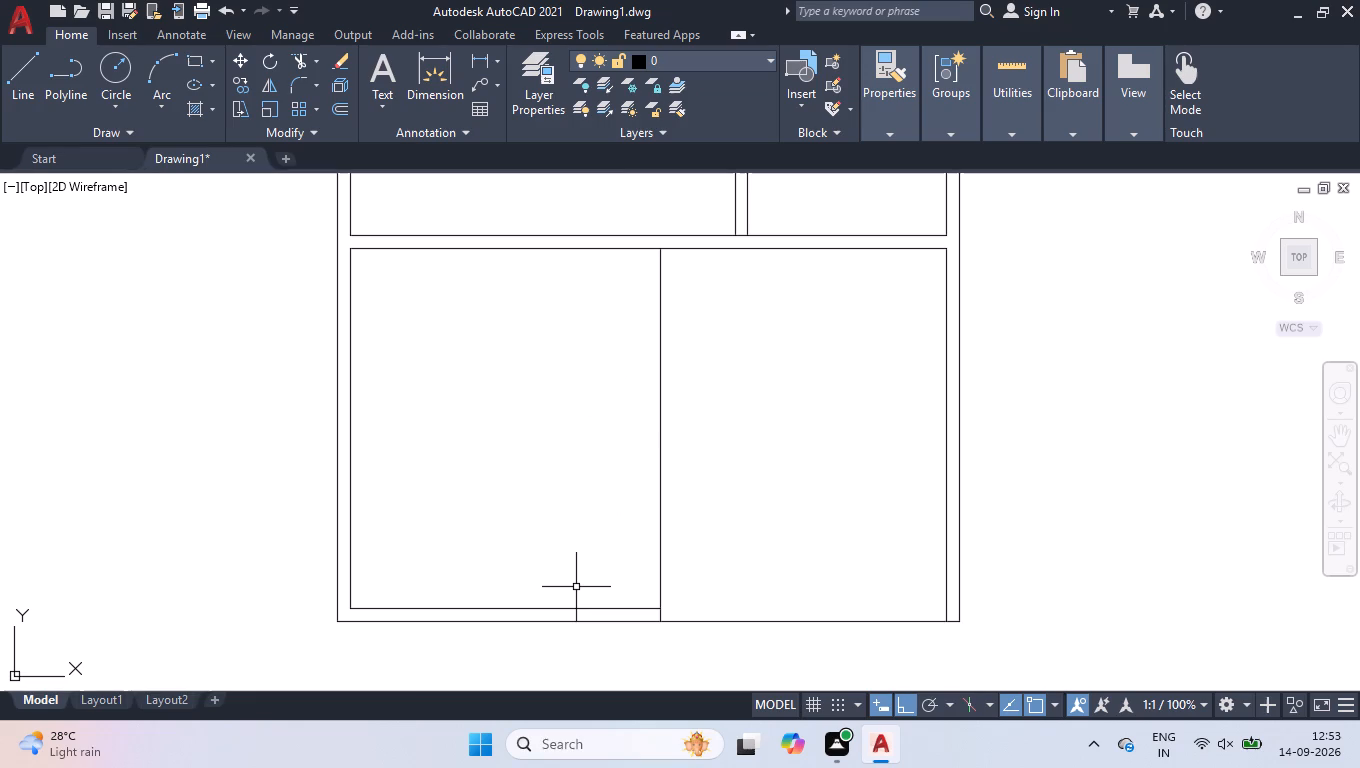
pyautogui.write('BR')
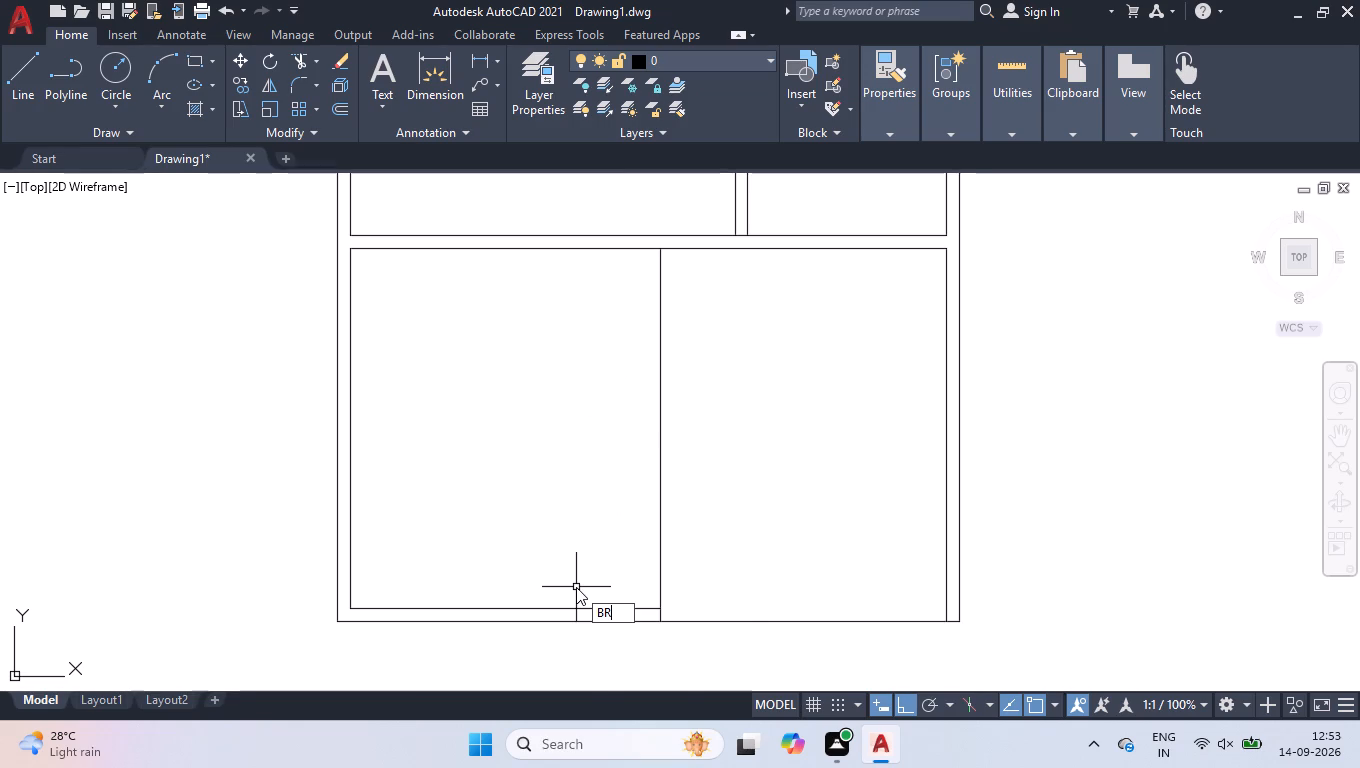
pyautogui.press('Down')
pyautogui.press('Return')
pyautogui.click(643, 248)
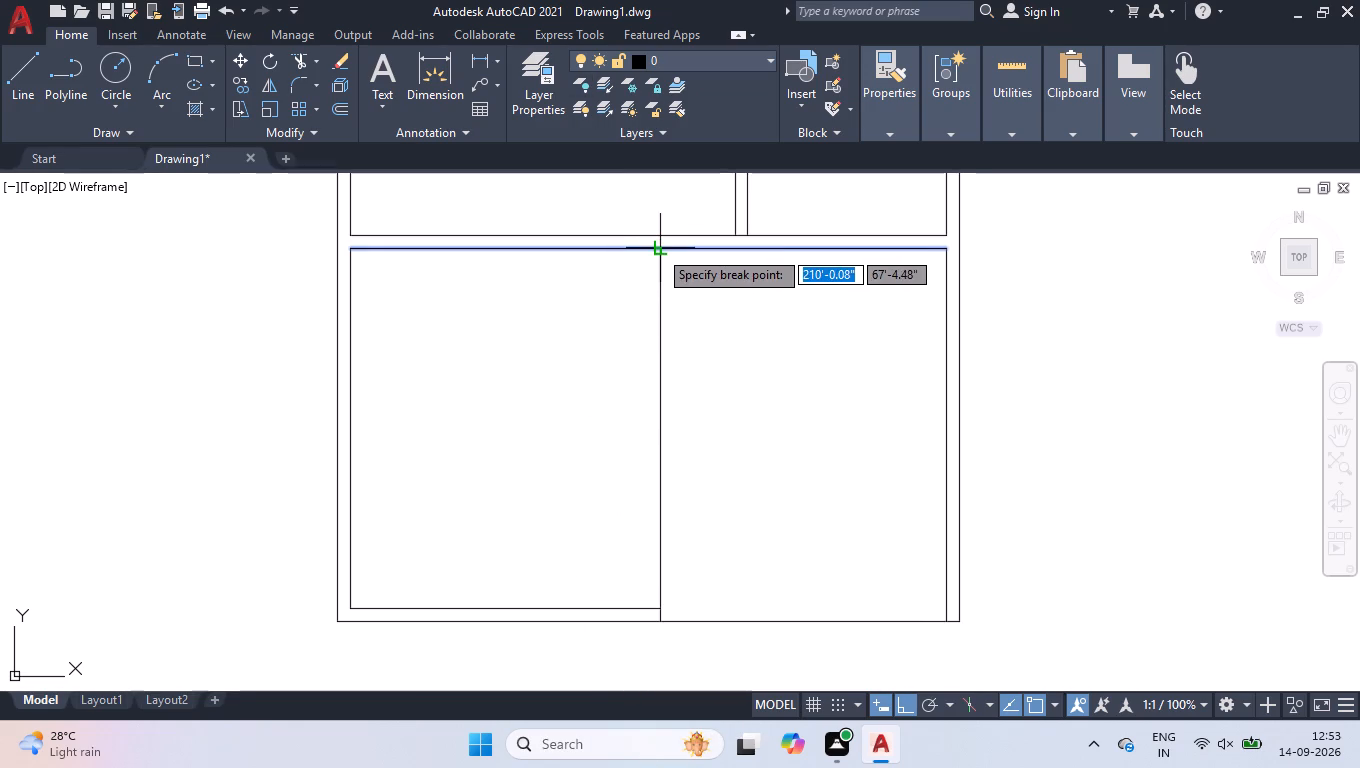
pyautogui.click(659, 249)
# Offset the upper wall line of the bottom-left room 10'9" downward, and the resulting line 6" further down to form a partition.
pyautogui.write('OFF')
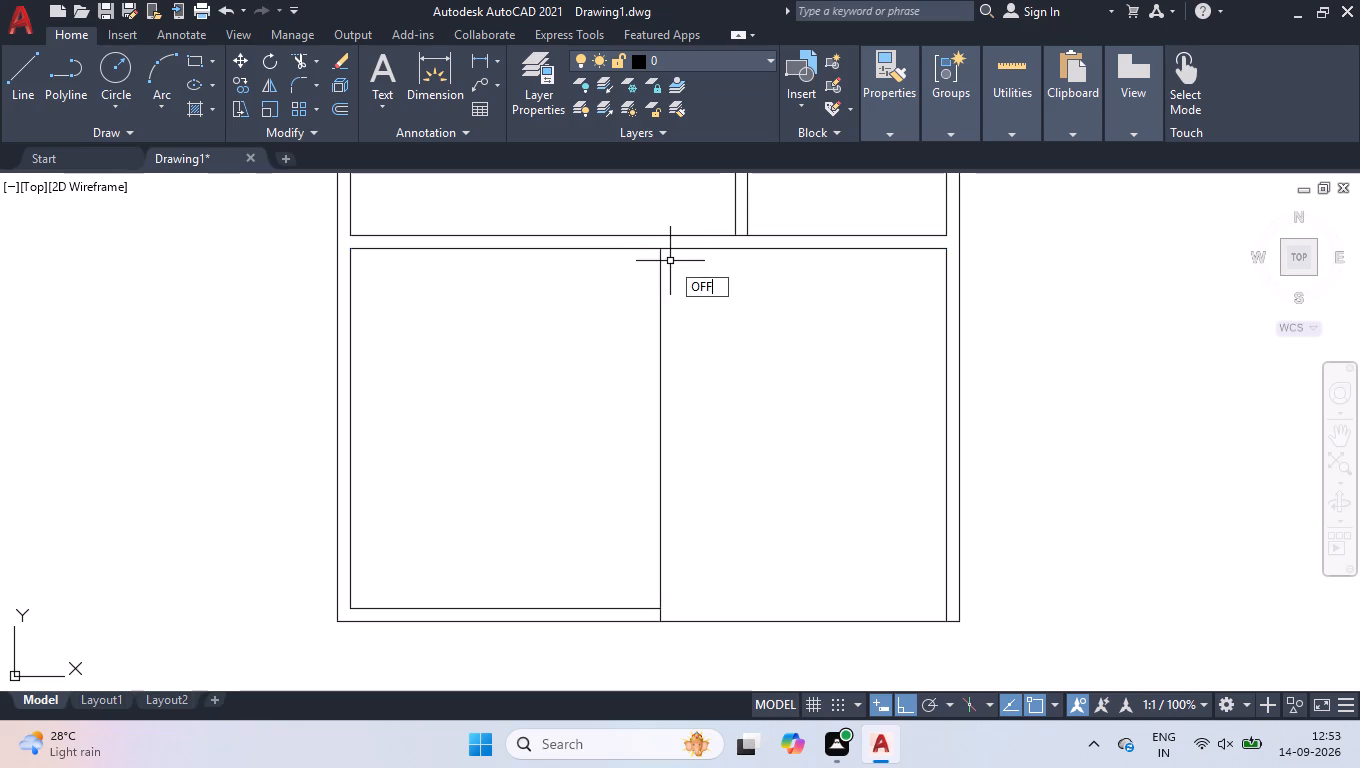
pyautogui.press('Return')
pyautogui.write("10'")
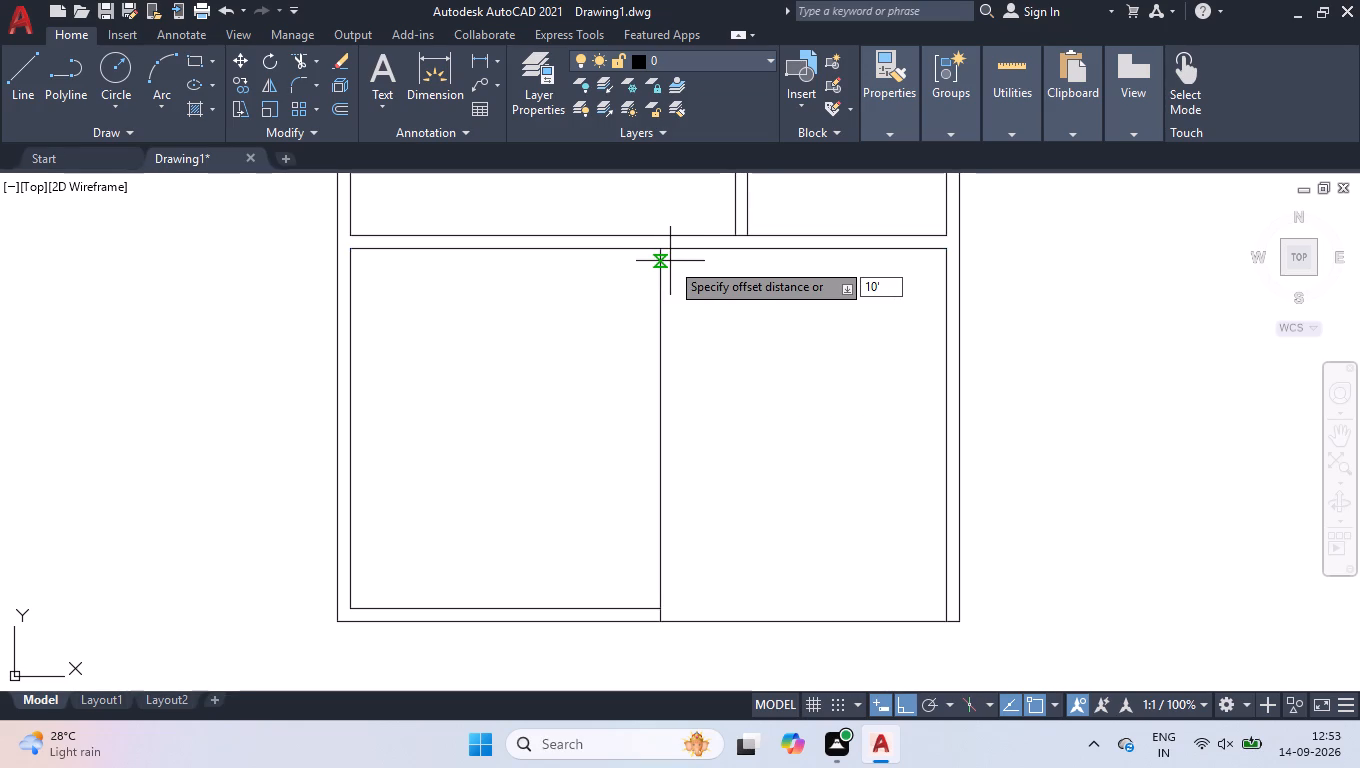
pyautogui.press('9')
pyautogui.press('Return')
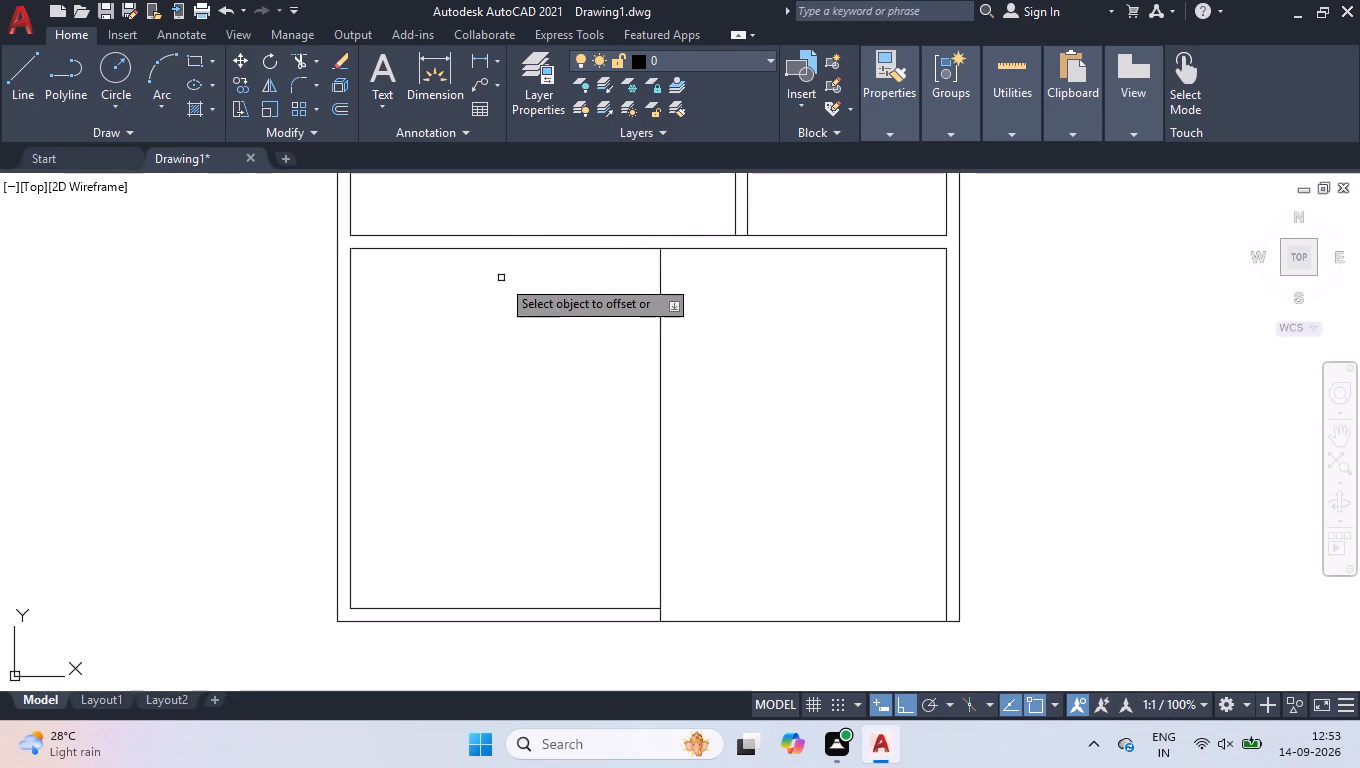
pyautogui.click(523, 249)
pyautogui.click(550, 392)
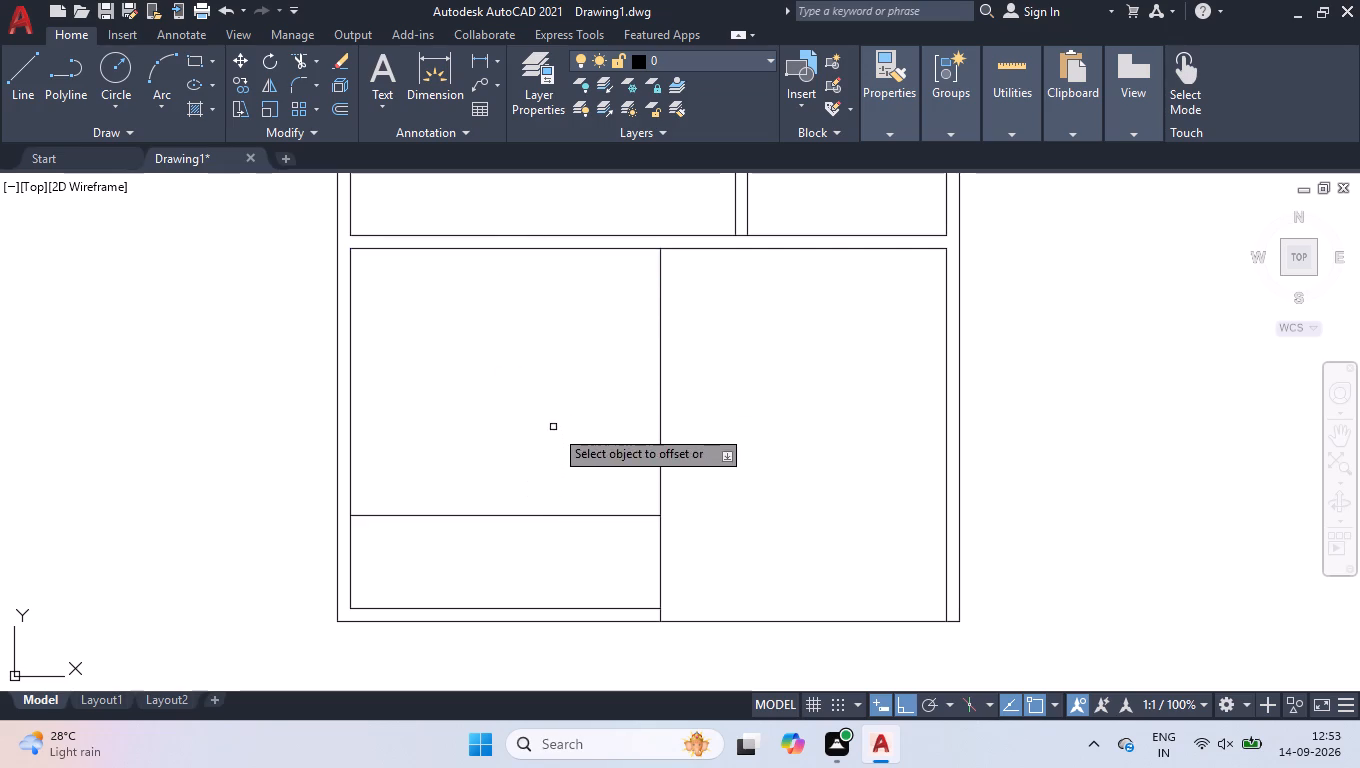
pyautogui.scroll(2, 550, 626)
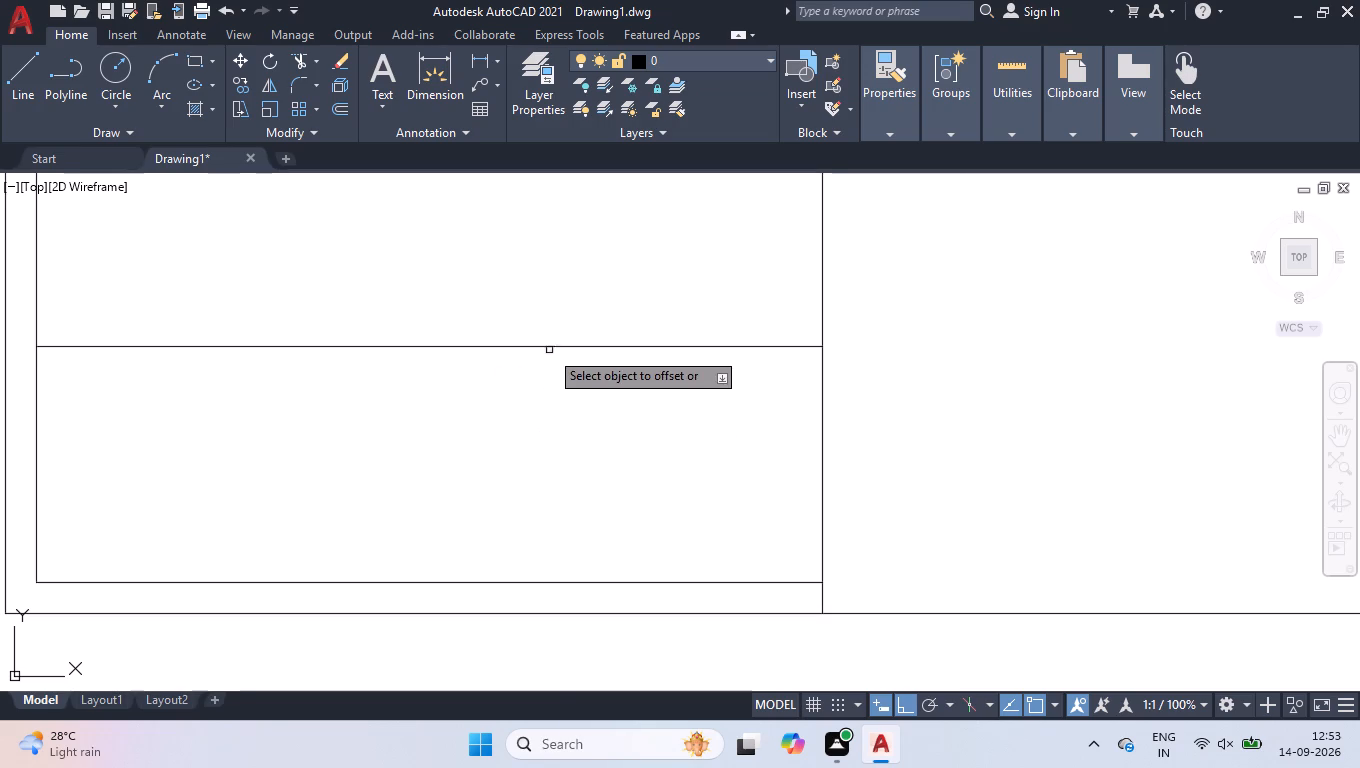
pyautogui.click(549, 345)
pyautogui.press('6')
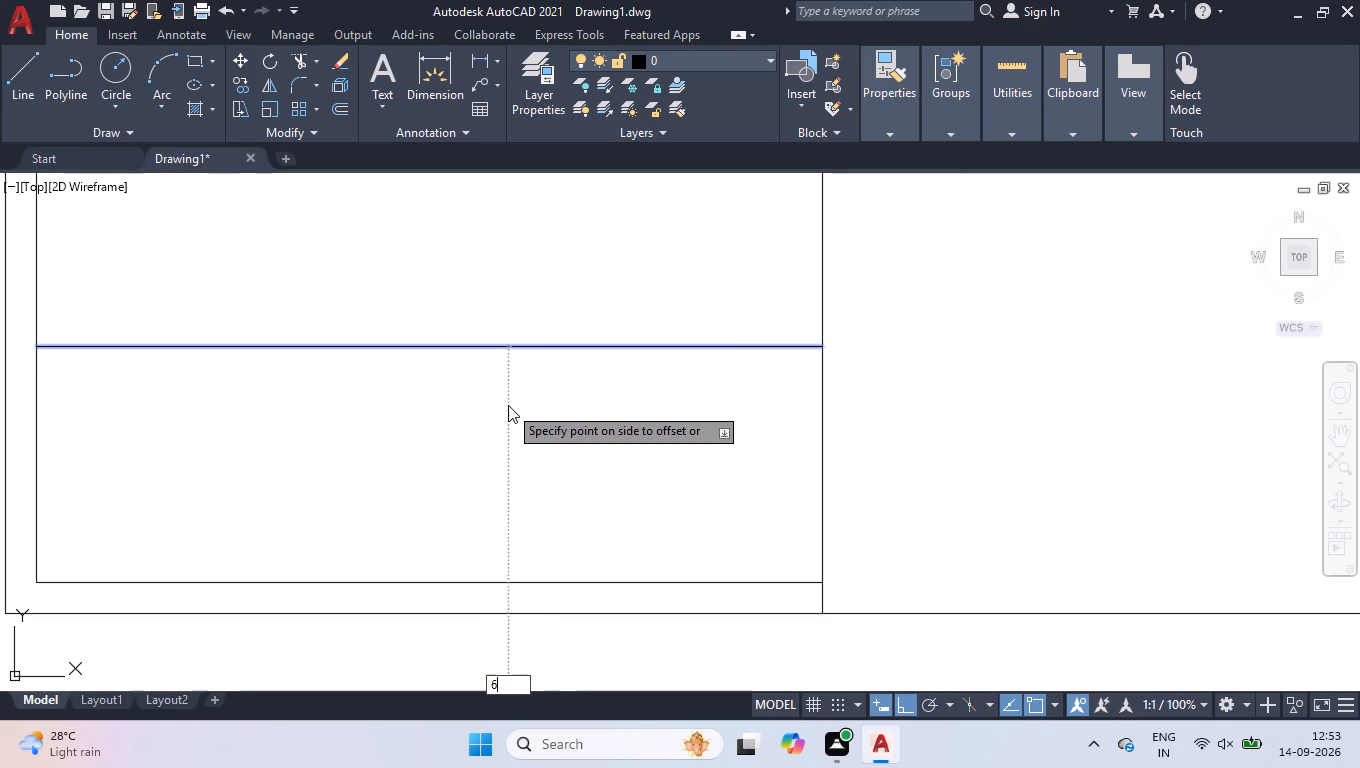
pyautogui.press('Return')
pyautogui.press('Return')
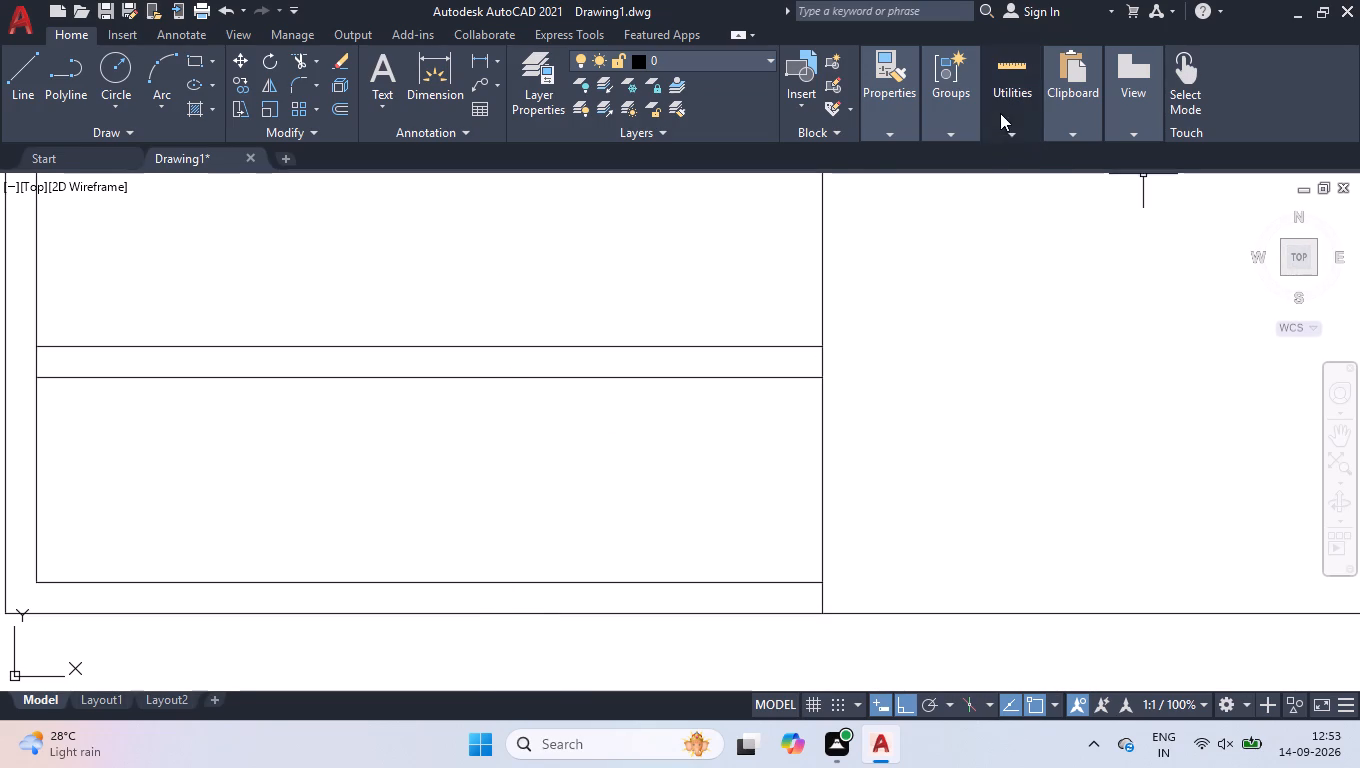
# Measure the inner width and height of the narrow space below the new partition in the bottom-left room.
pyautogui.click(996, 158)
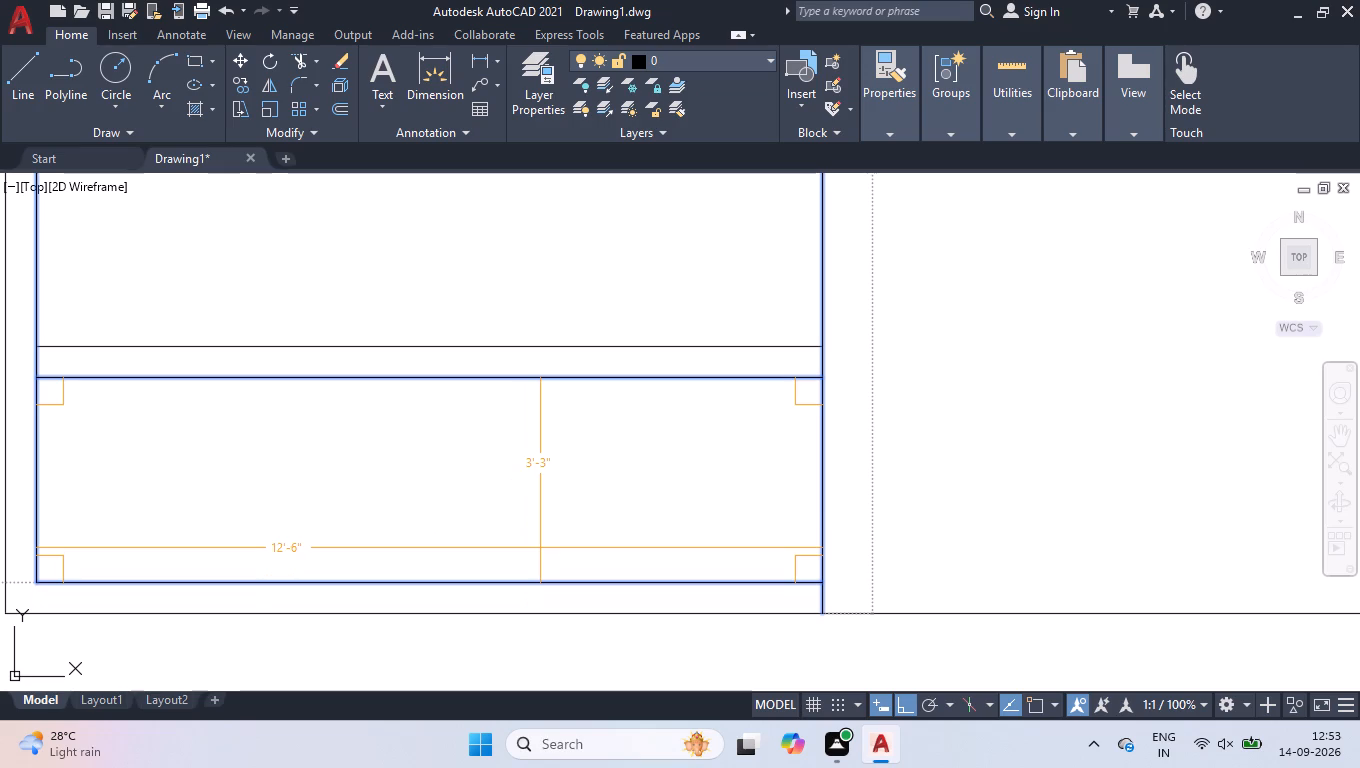
pyautogui.press('space')
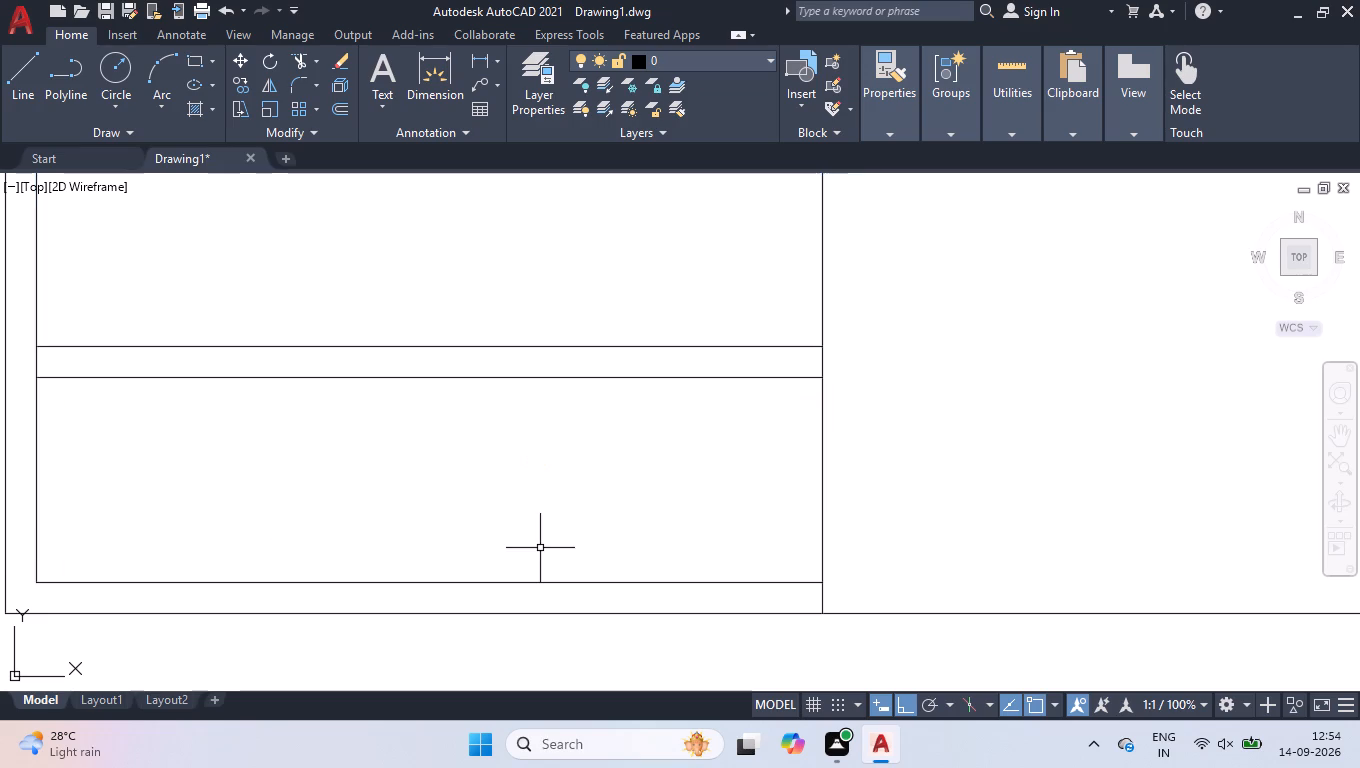
# Offset the vertical divider line of the bottom room row 6" to the left to form a partition wall.
pyautogui.scroll(-2, 377, 599)
pyautogui.scroll(-1, 460, 508)
pyautogui.click(533, 432)
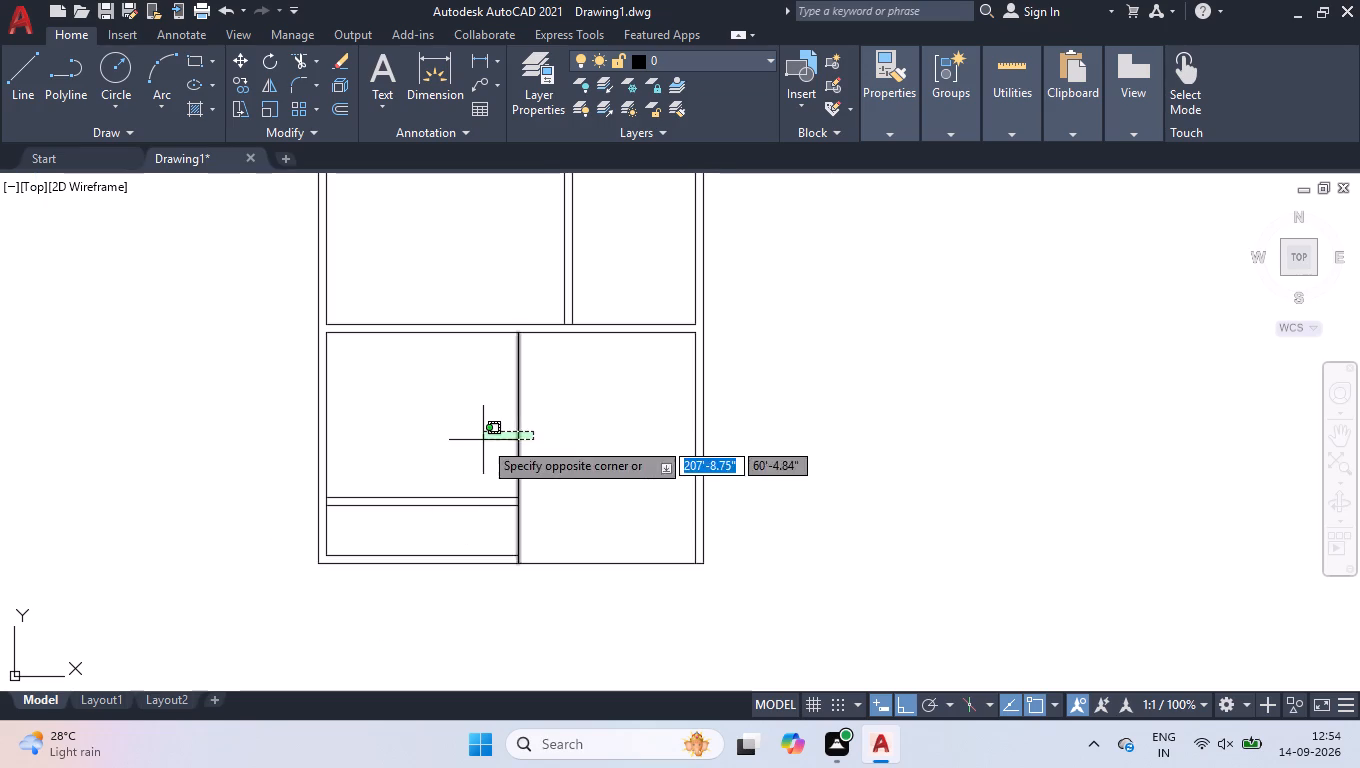
pyautogui.click(483, 440)
pyautogui.scroll(1, 483, 457)
pyautogui.click(532, 443)
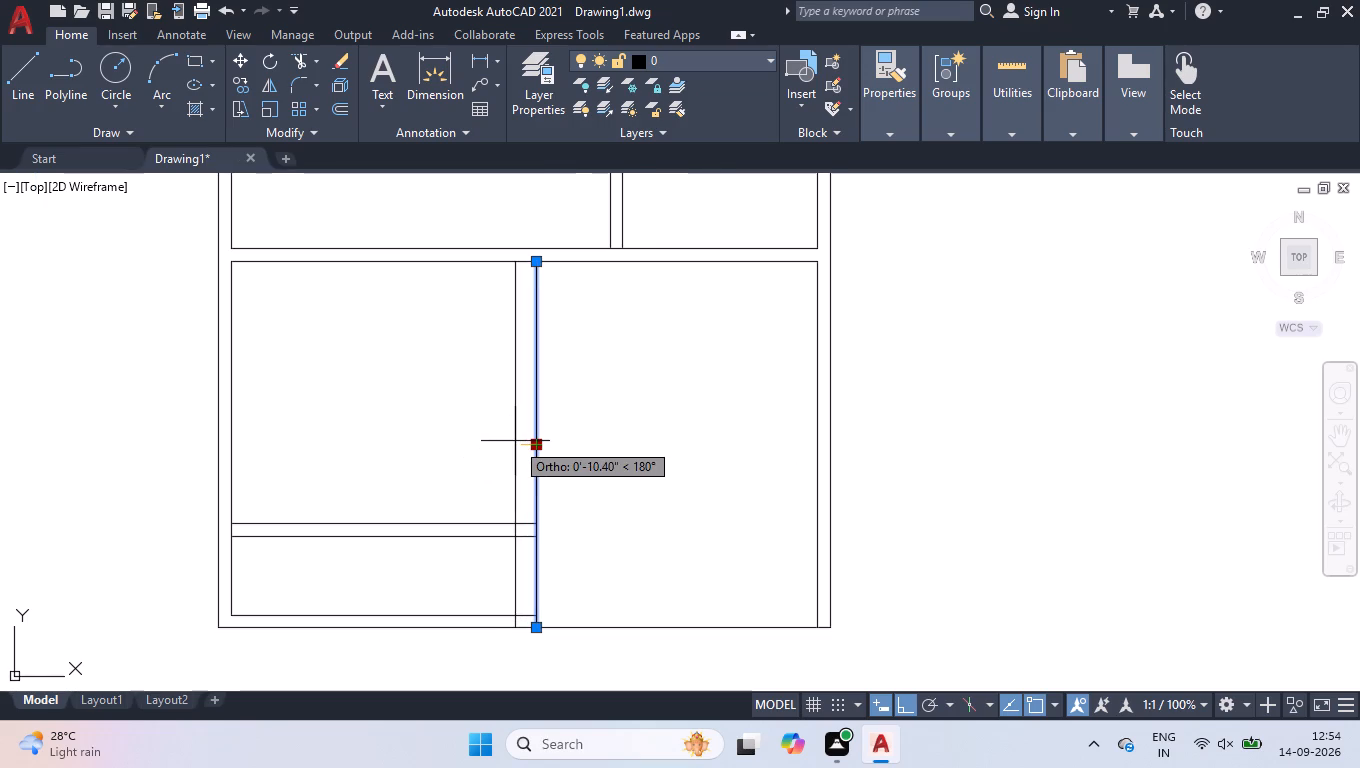
pyautogui.click(533, 442)
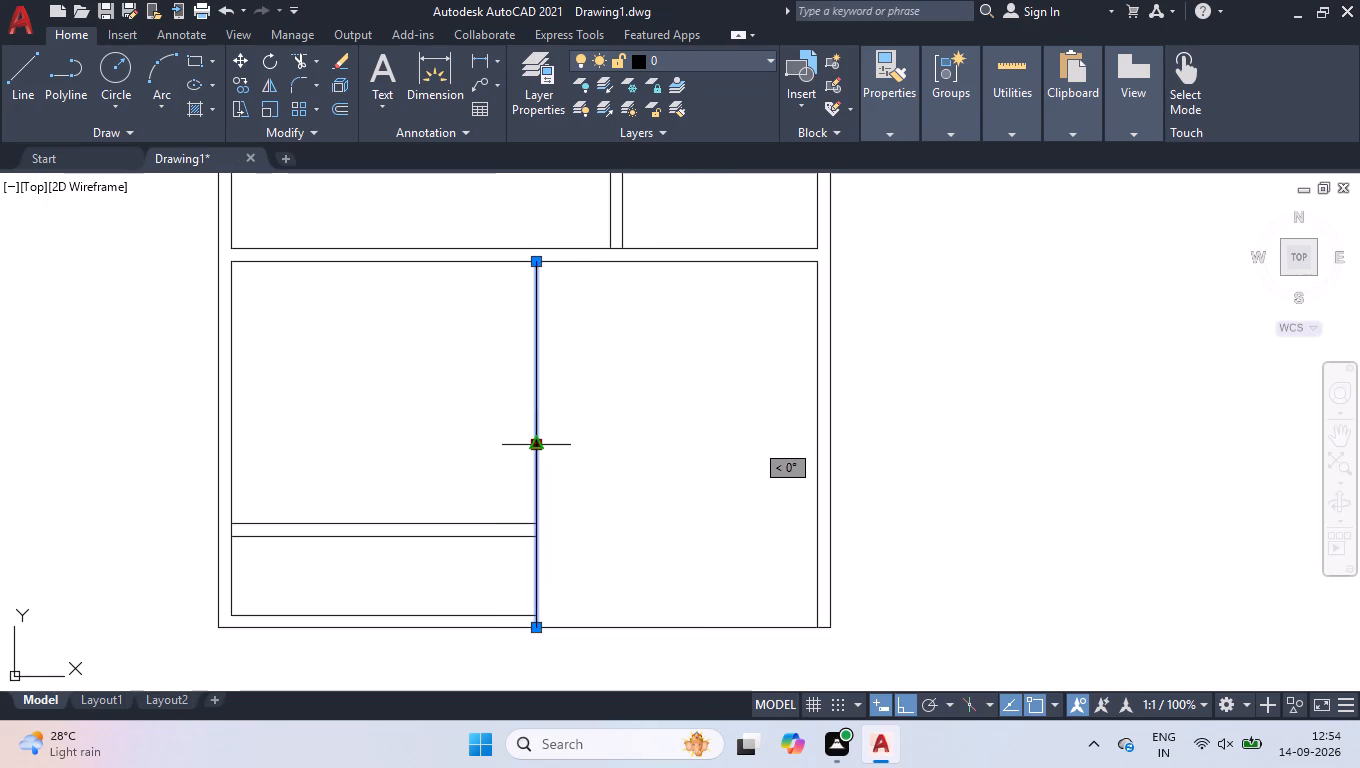
pyautogui.write('OFF')
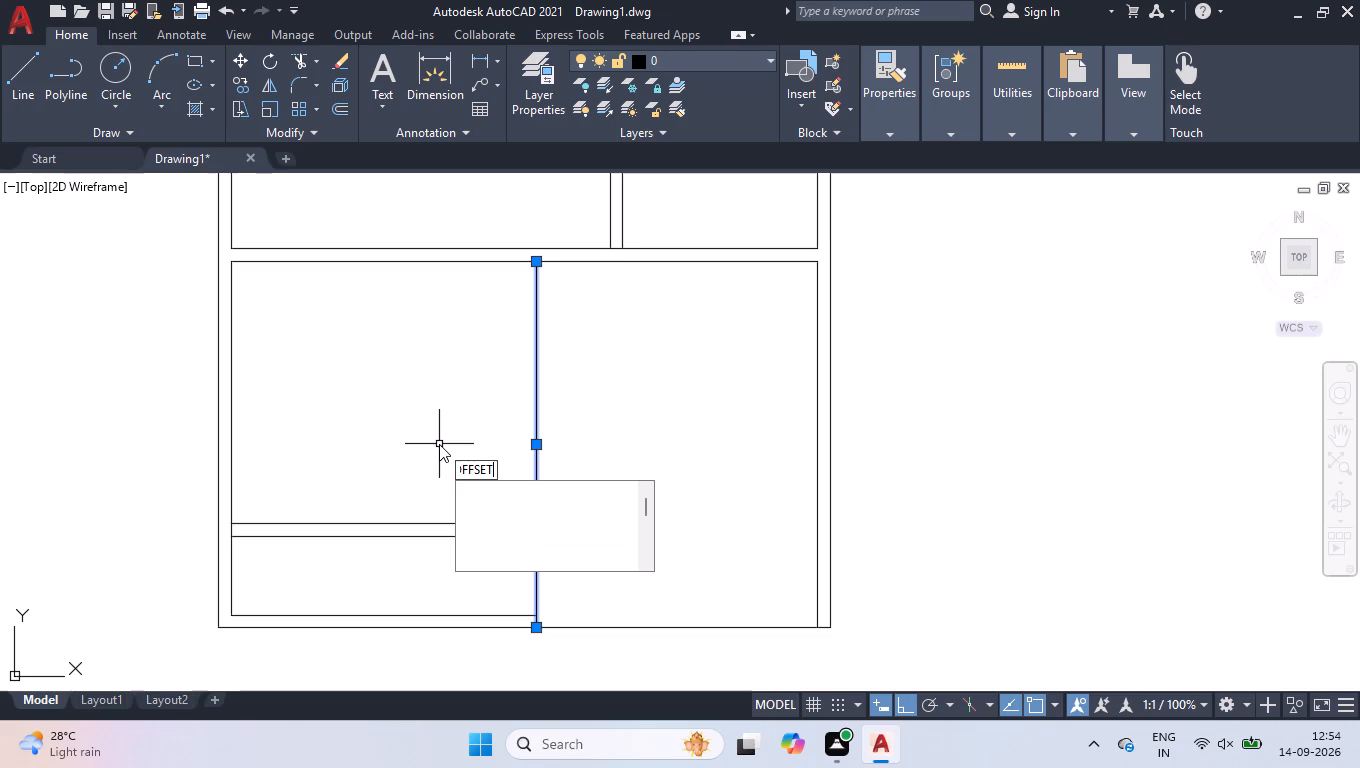
pyautogui.press('Return')
pyautogui.press('6')
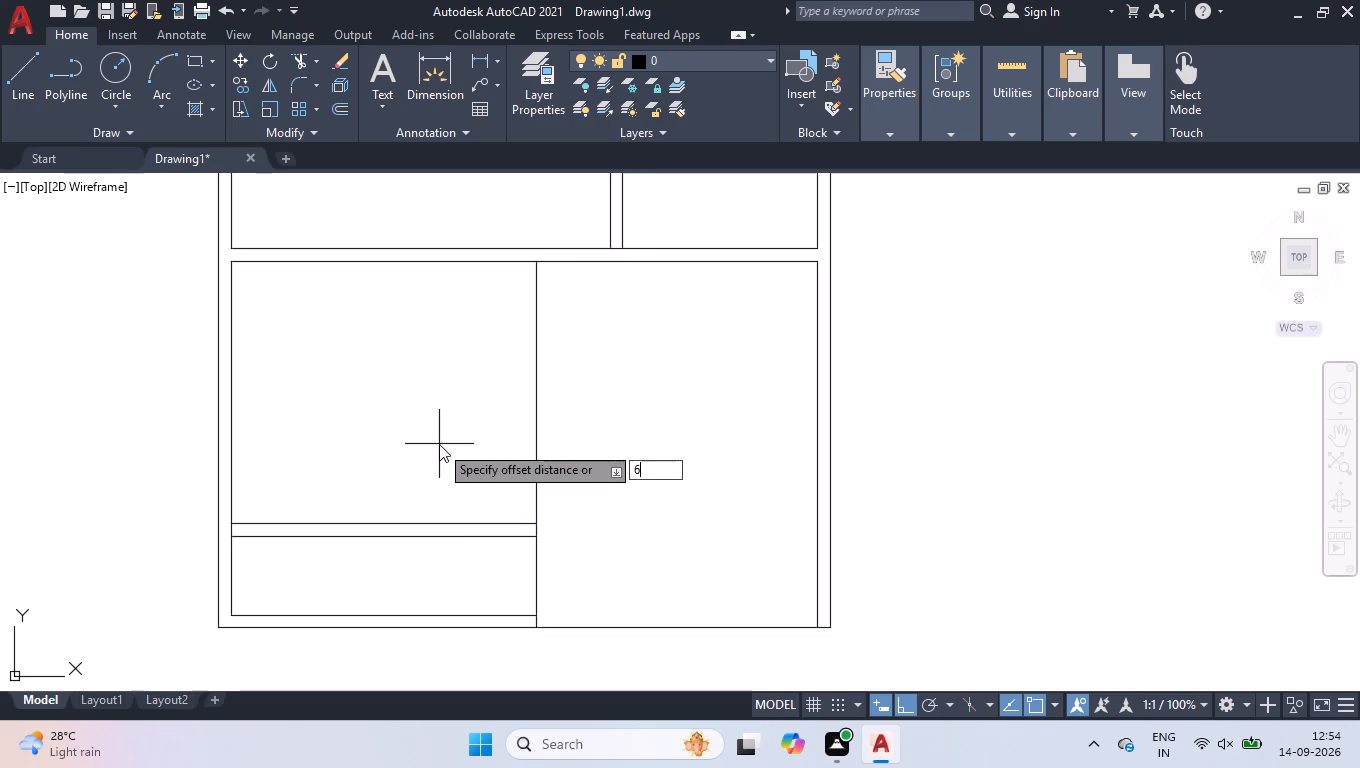
pyautogui.press('Return')
pyautogui.click(439, 444)
pyautogui.press('Return')
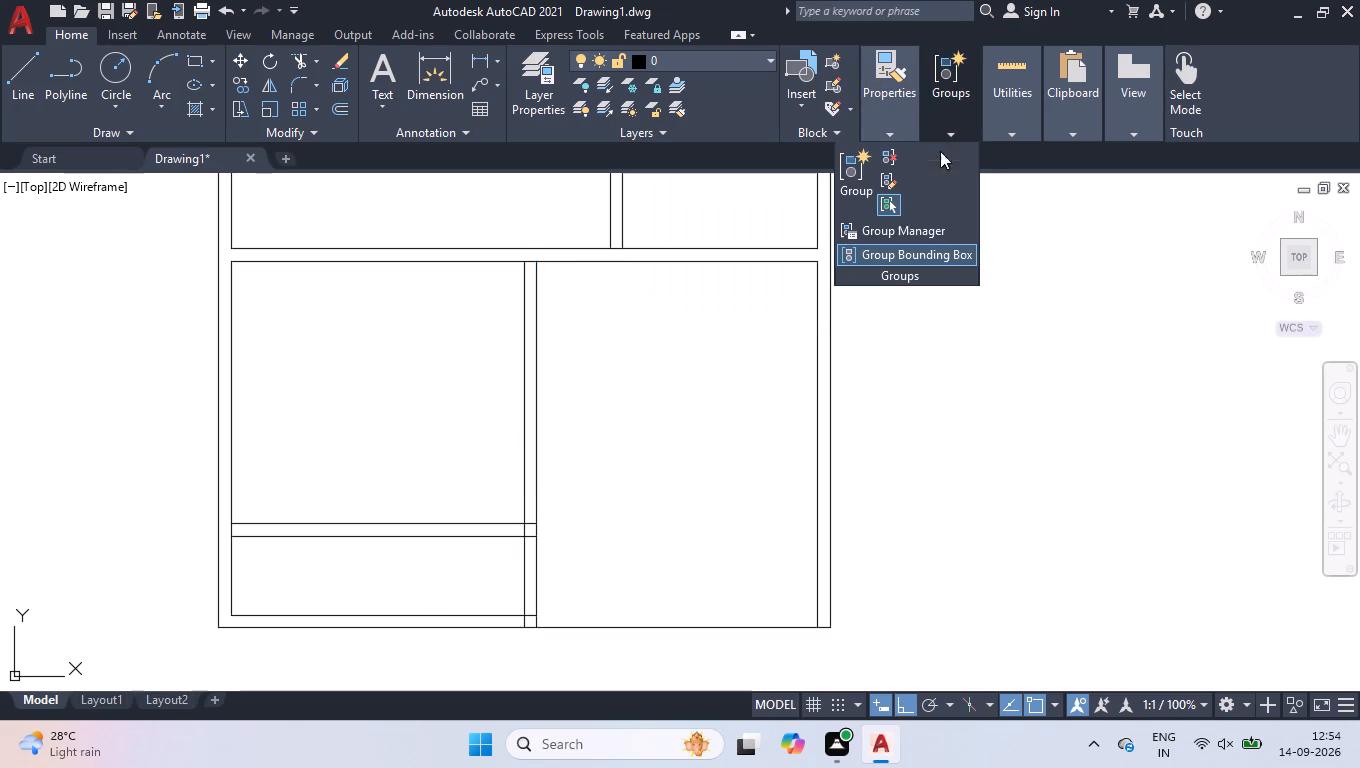
# Measure the inner widths and heights of the rooms in every row of the floor plan with Quick Measure.
pyautogui.scroll(-2, 561, 443)
pyautogui.scroll(2, 457, 289)
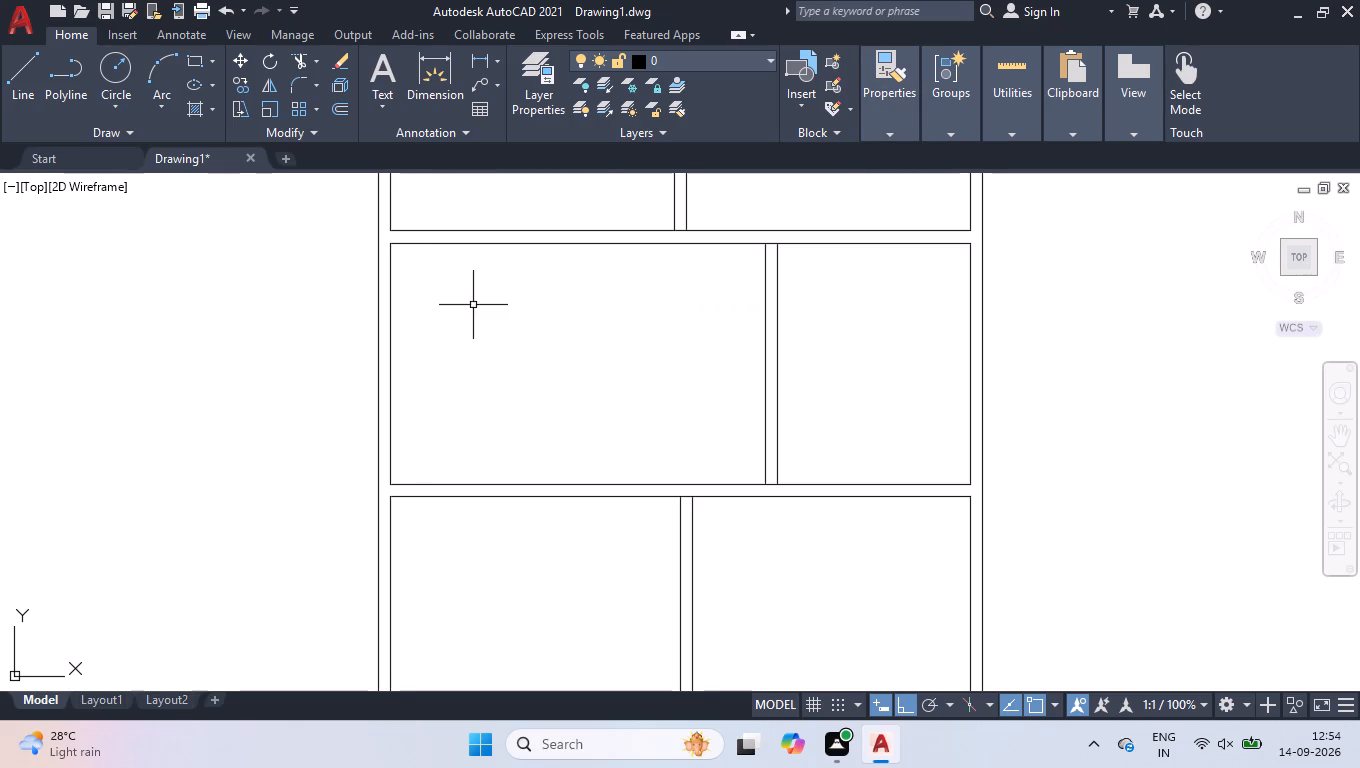
pyautogui.click(1002, 165)
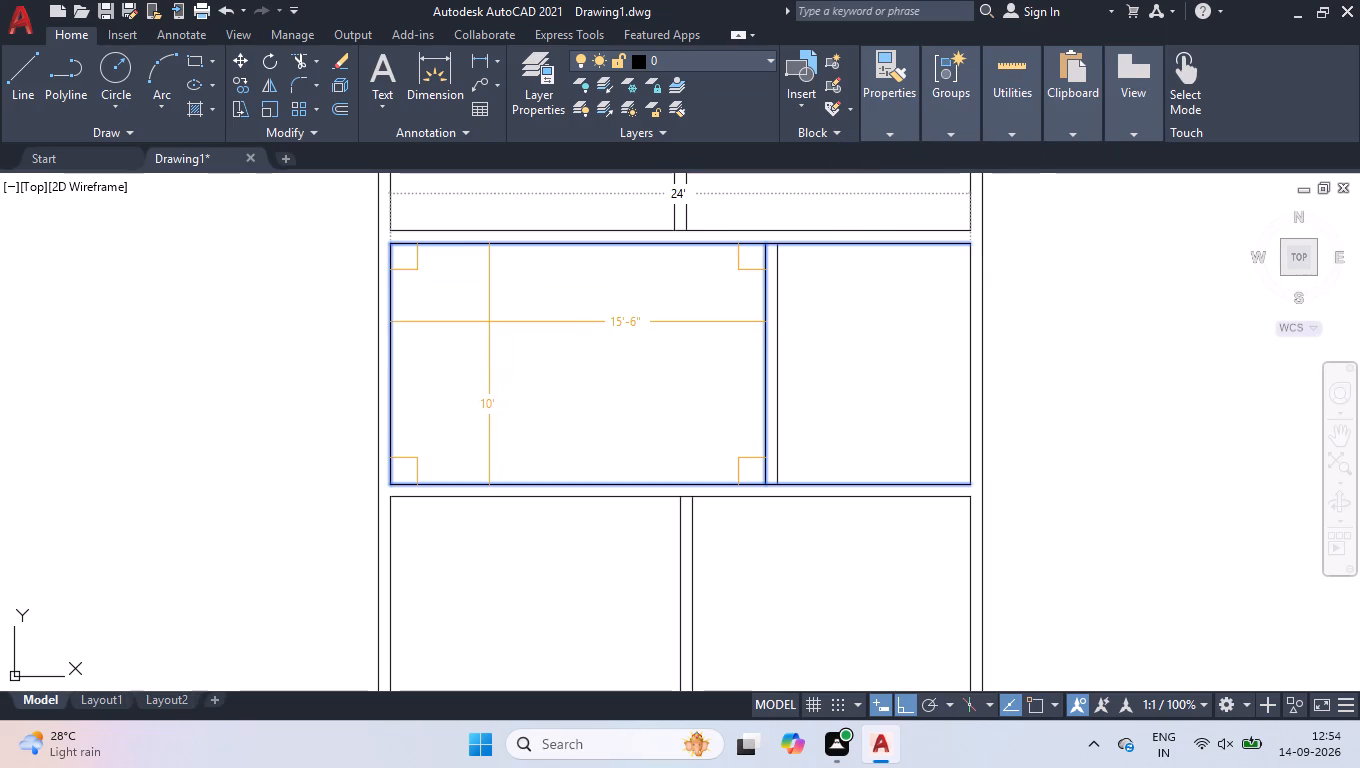
pyautogui.scroll(-3, 490, 318)
pyautogui.scroll(5, 474, 180)
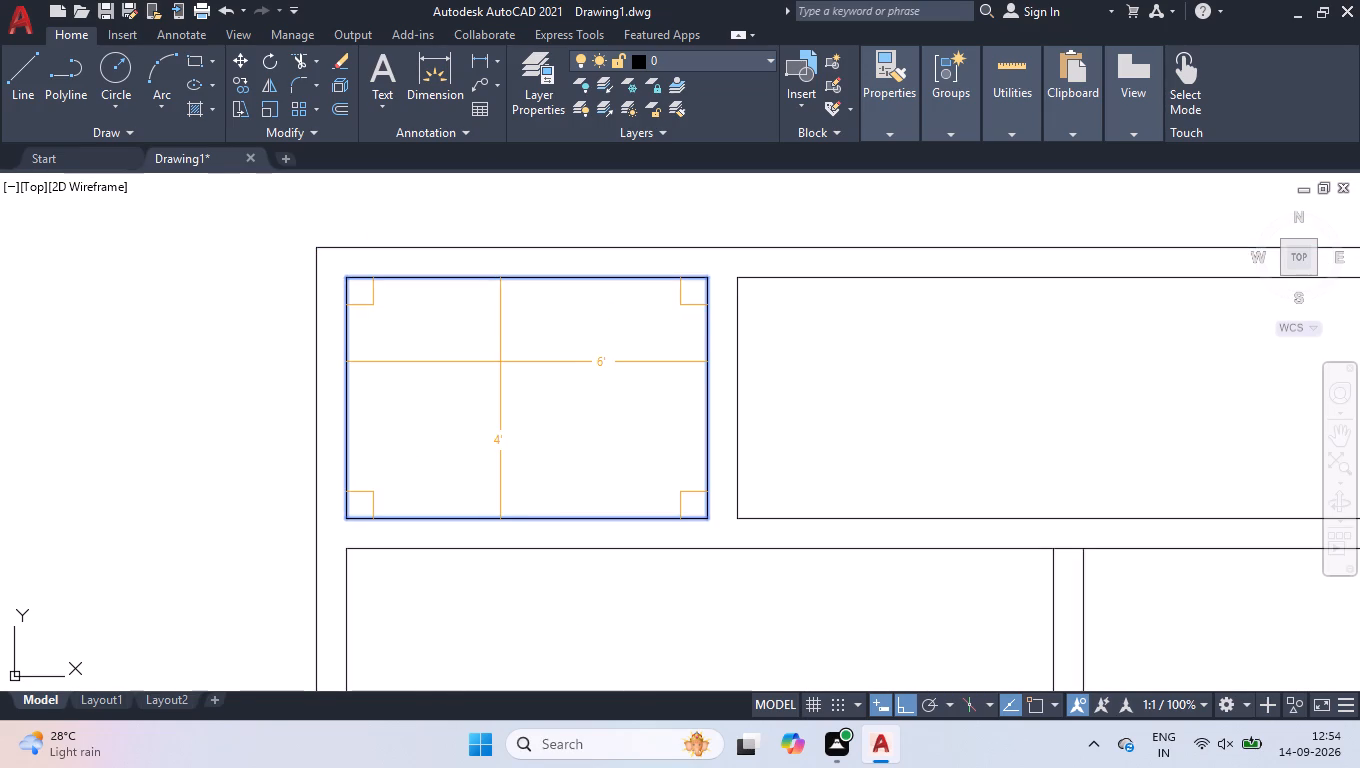
pyautogui.scroll(-3, 500, 362)
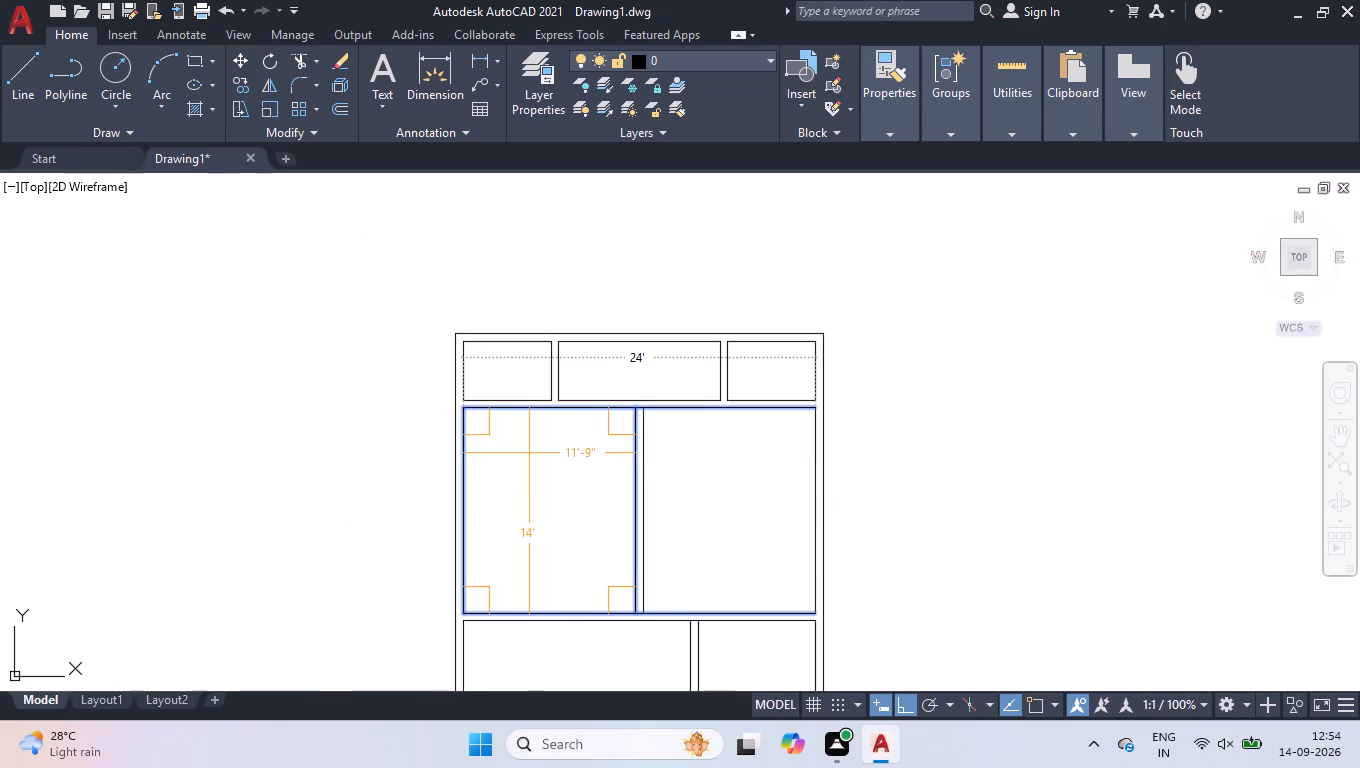
pyautogui.scroll(-2, 480, 306)
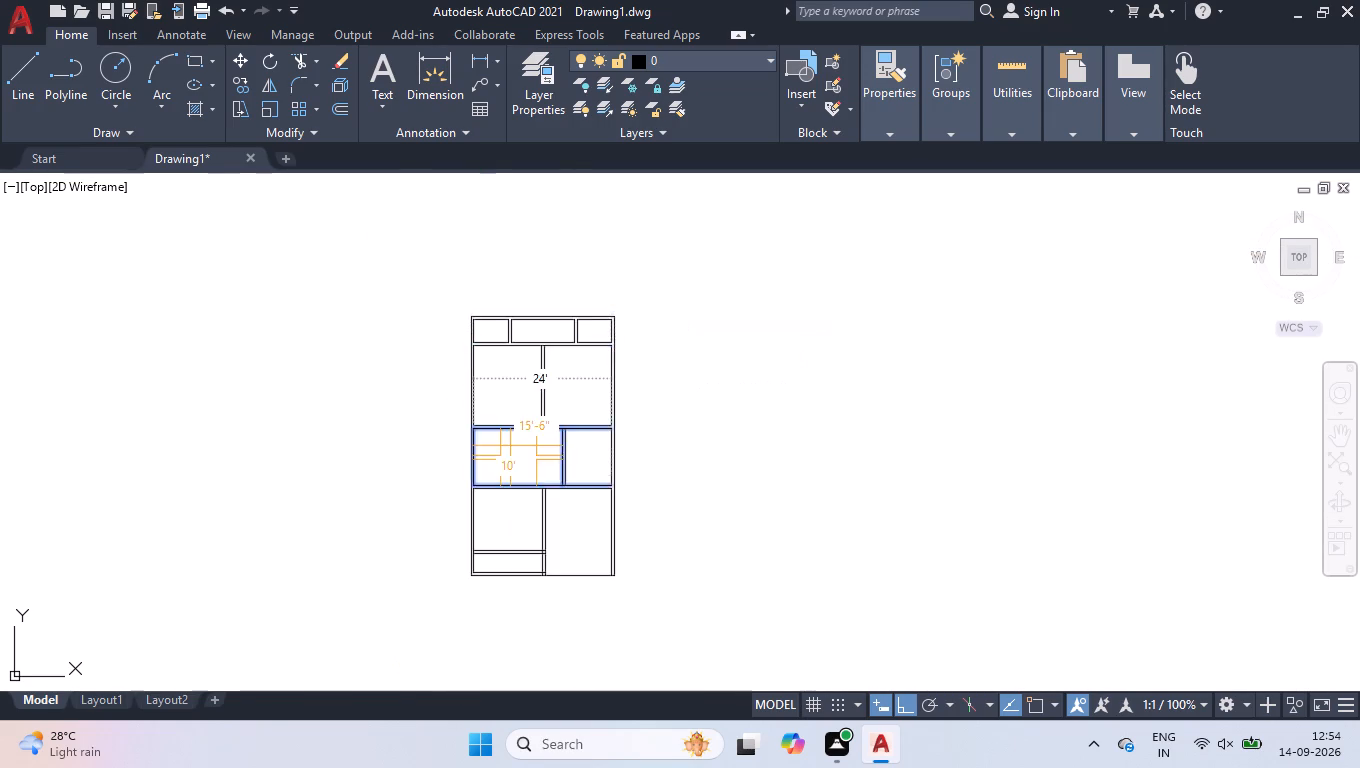
pyautogui.scroll(2, 511, 452)
pyautogui.scroll(-1, 495, 420)
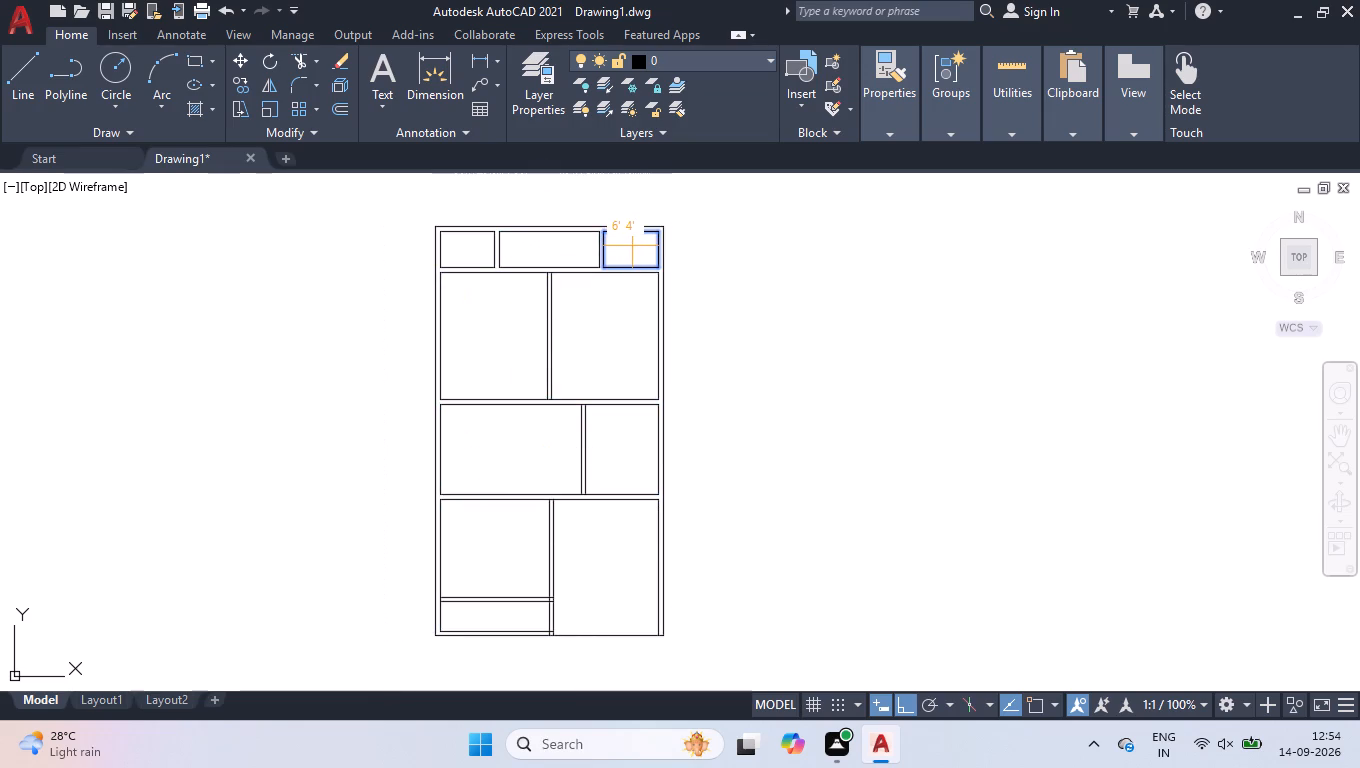
pyautogui.scroll(2, 632, 246)
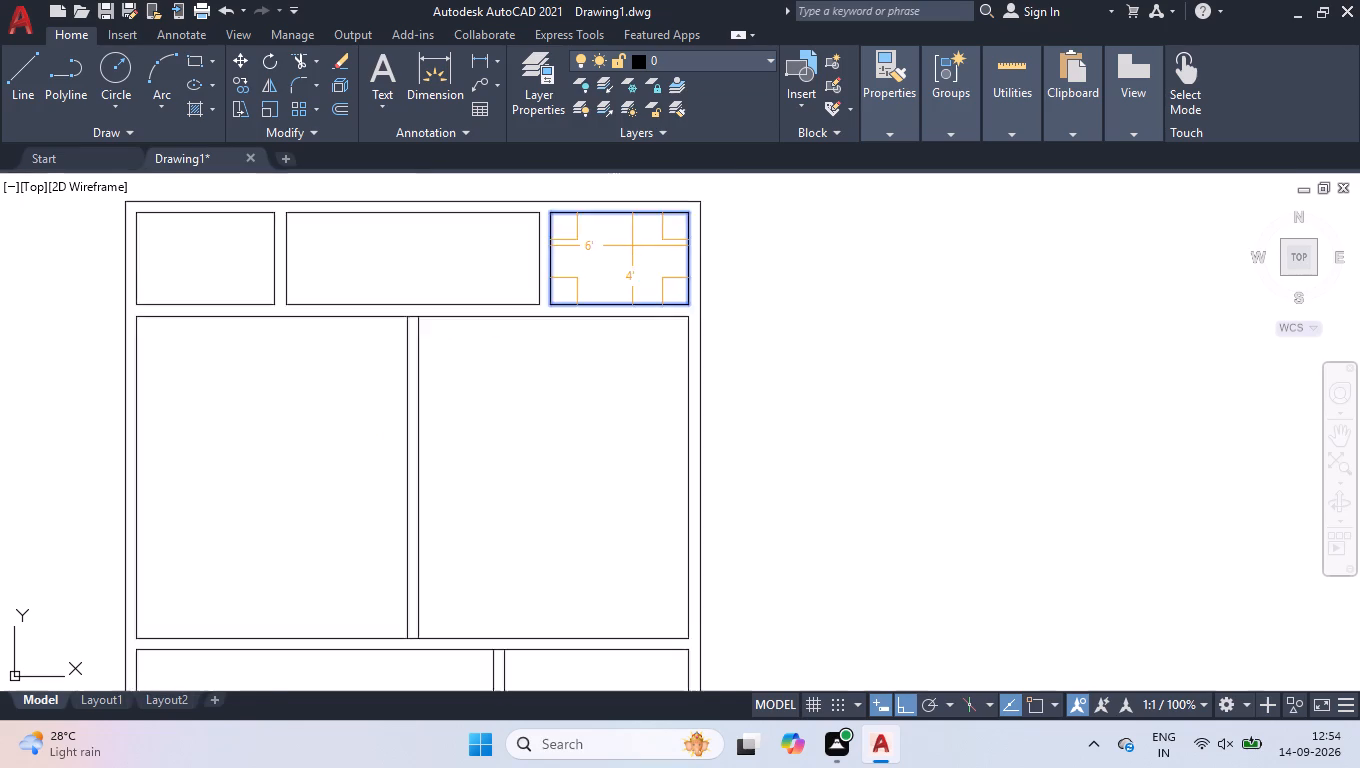
pyautogui.scroll(1, 632, 246)
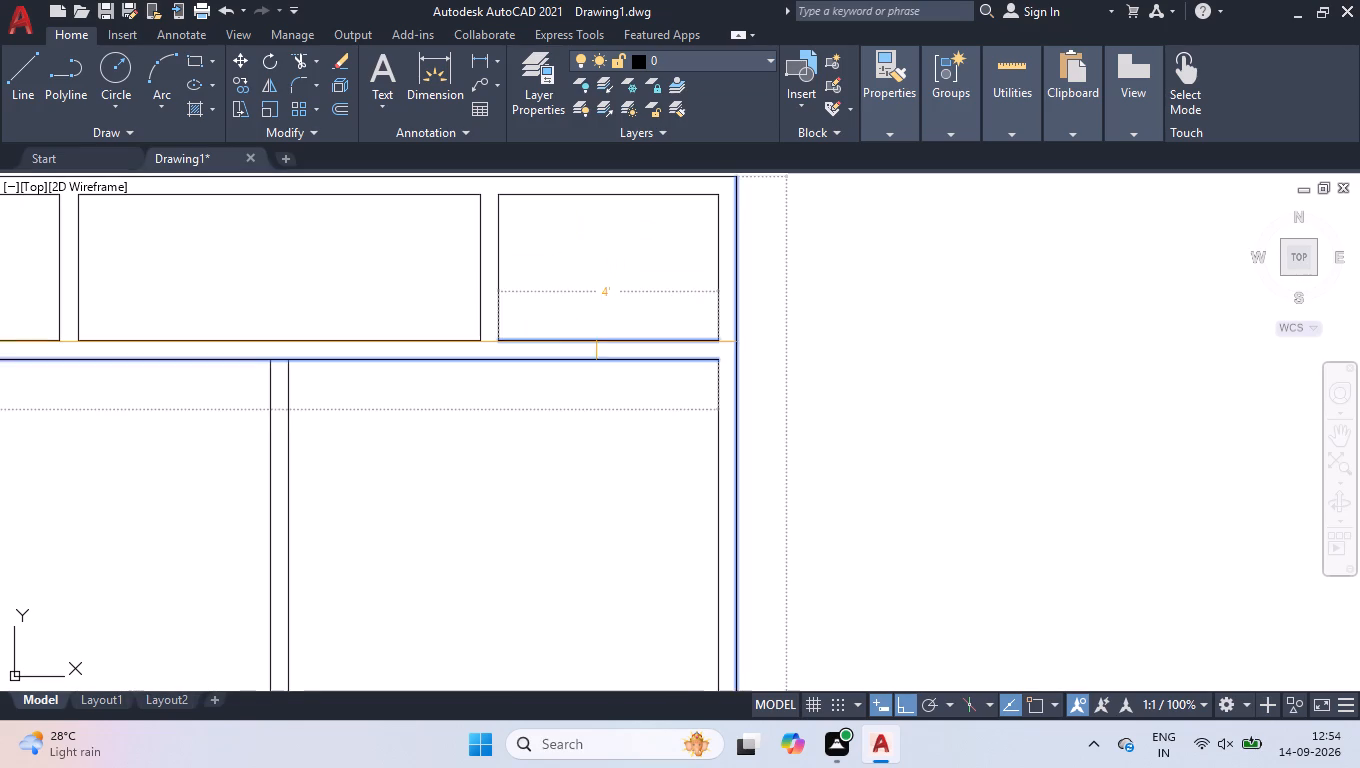
pyautogui.scroll(-3, 585, 355)
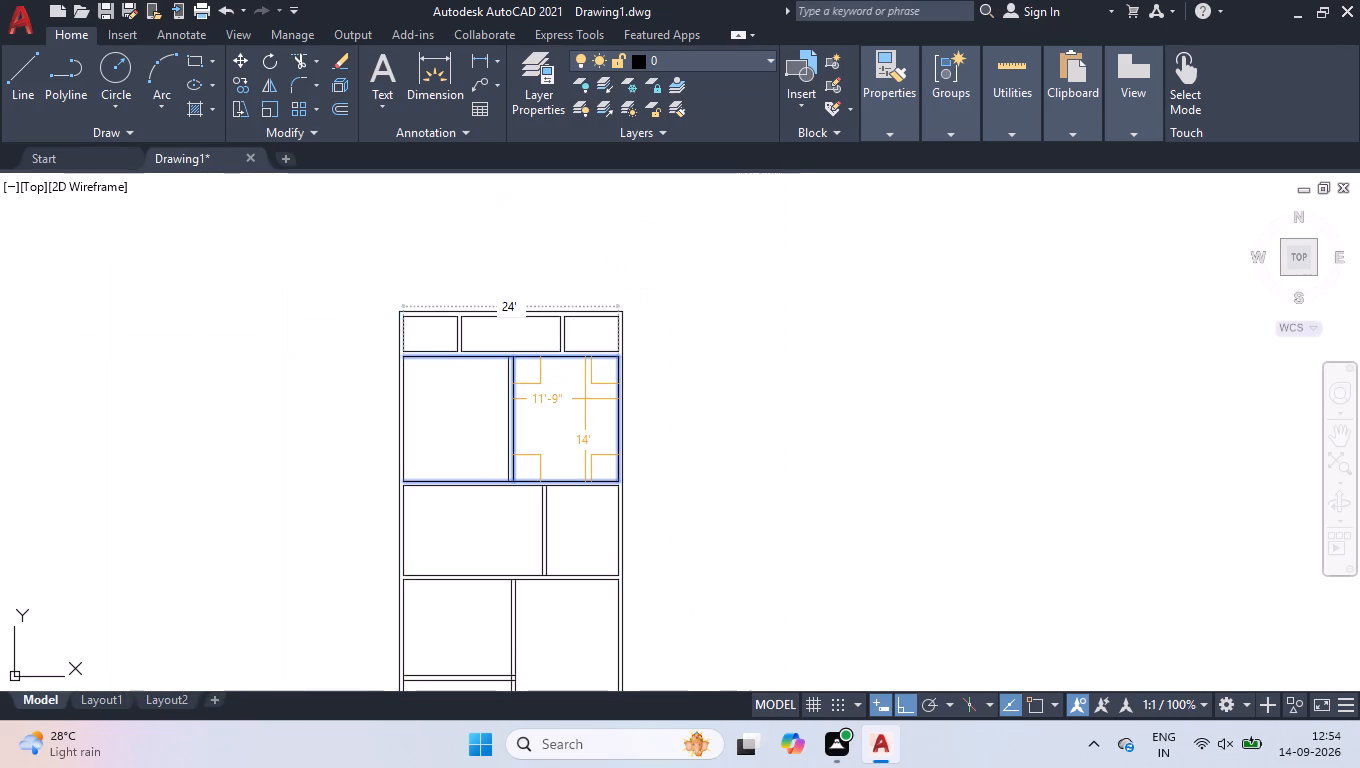
pyautogui.scroll(-1, 585, 399)
pyautogui.scroll(1, 588, 454)
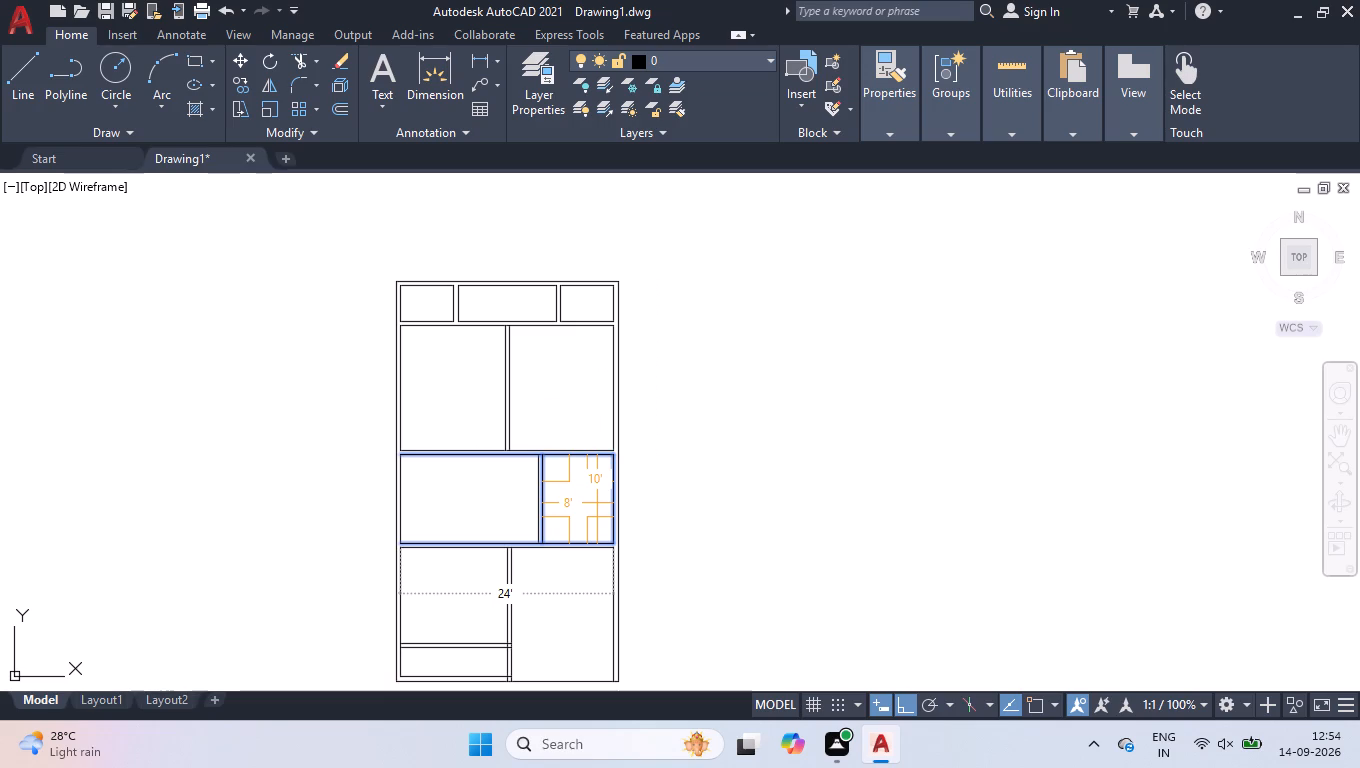
pyautogui.scroll(1, 597, 503)
pyautogui.scroll(-3, 567, 390)
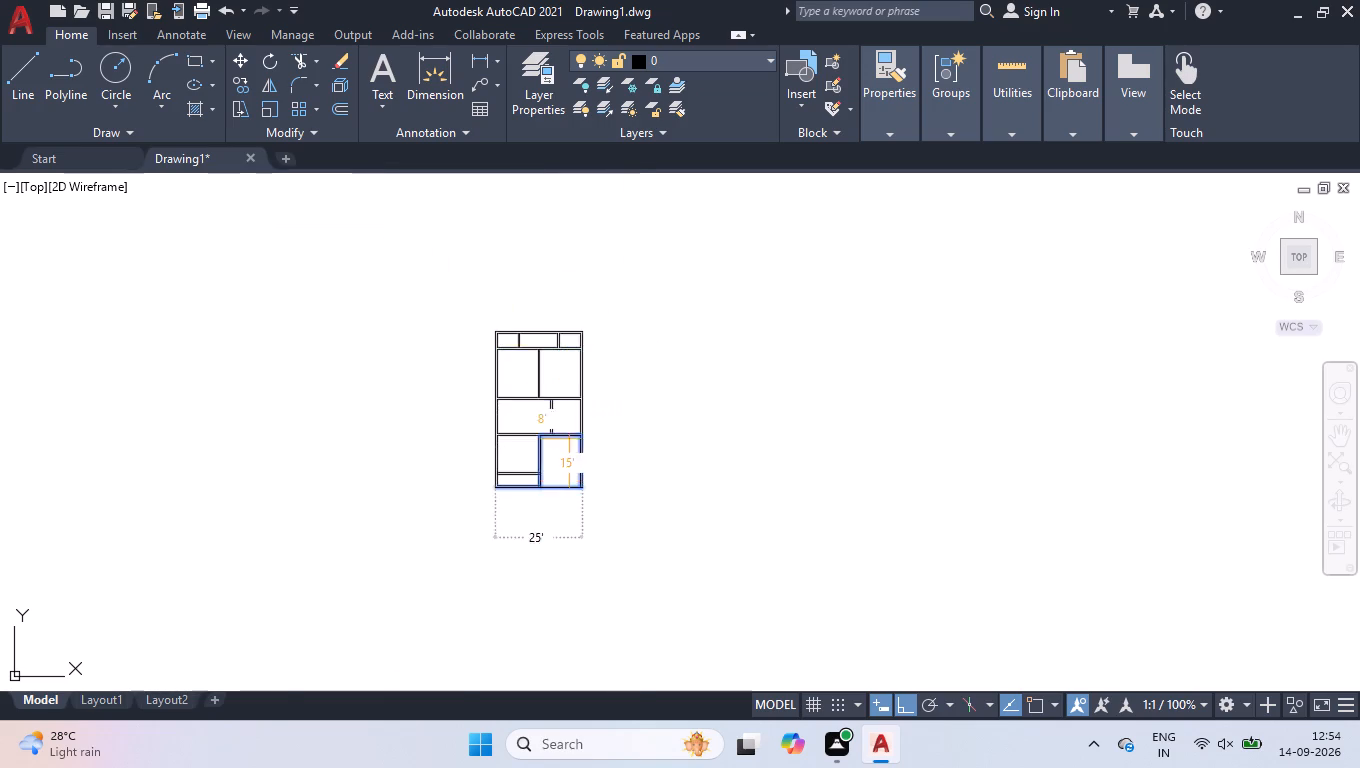
pyautogui.scroll(3, 560, 497)
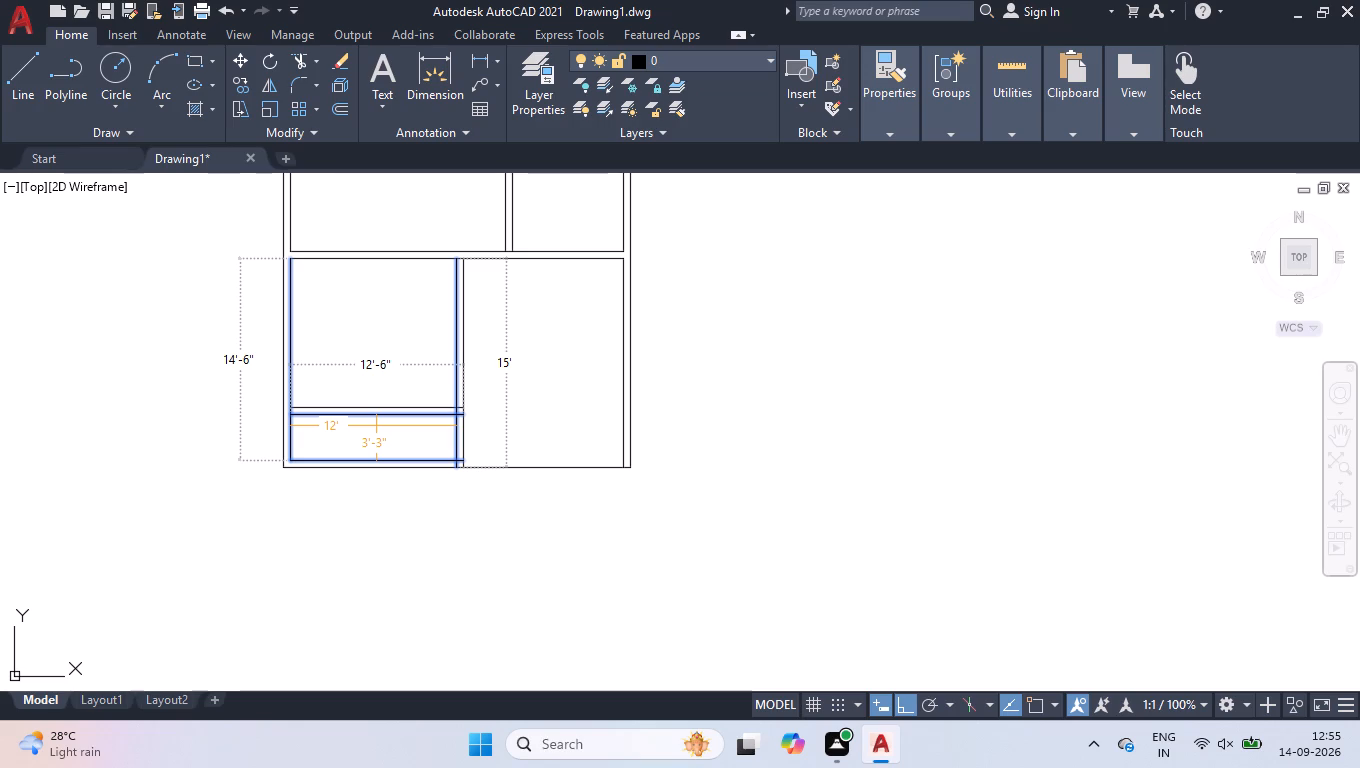
pyautogui.press('space')
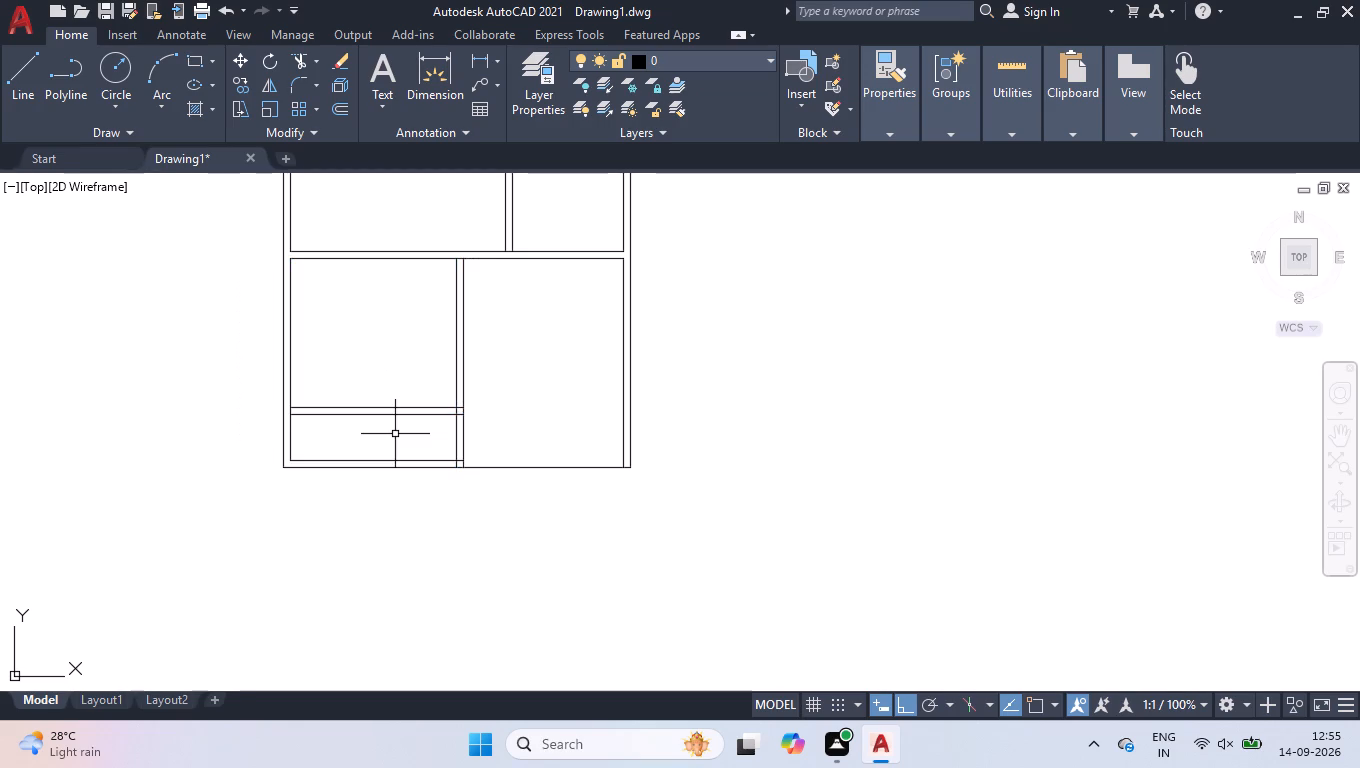
# Trim the second room row's upper and lower inner wall lines between its two vertical partition lines.
pyautogui.click(1297, 256)
pyautogui.scroll(1, 775, 225)
pyautogui.scroll(1, 545, 173)
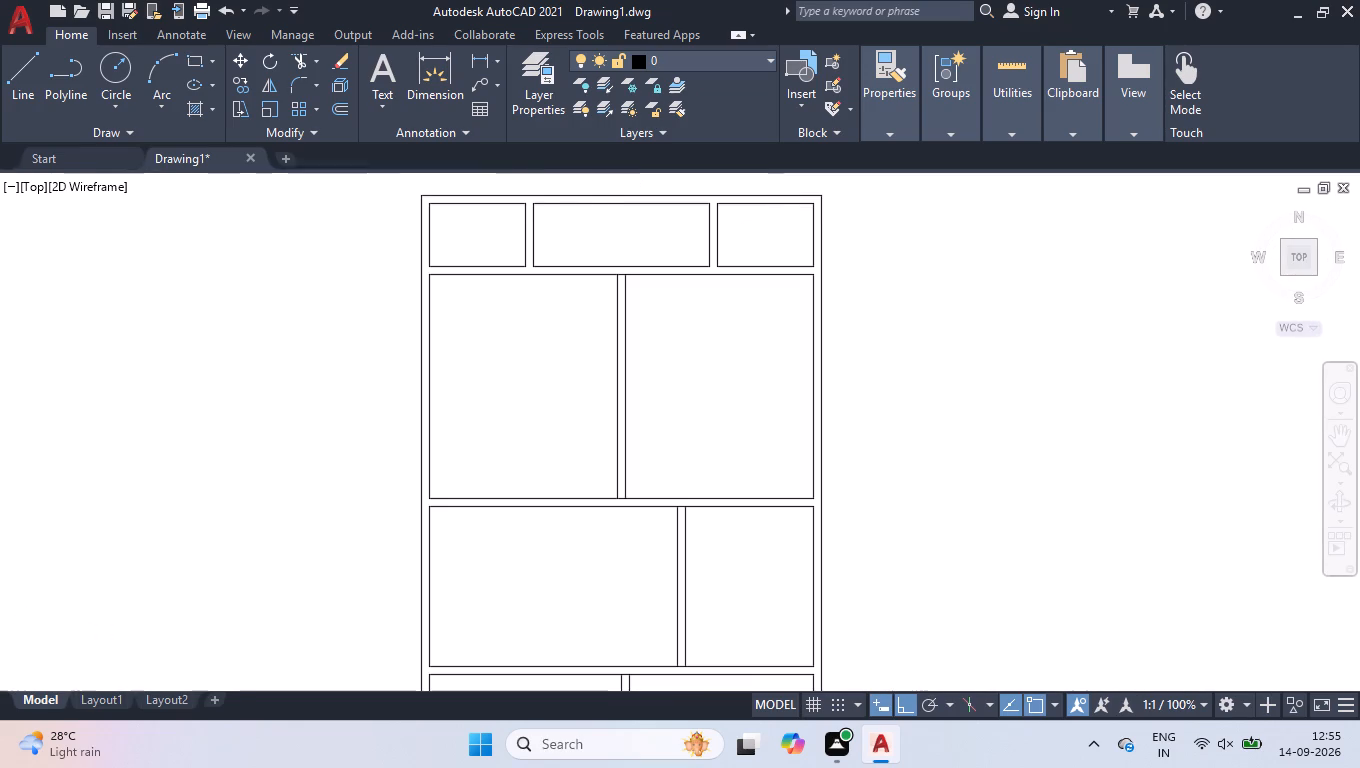
pyautogui.scroll(-1, 557, 242)
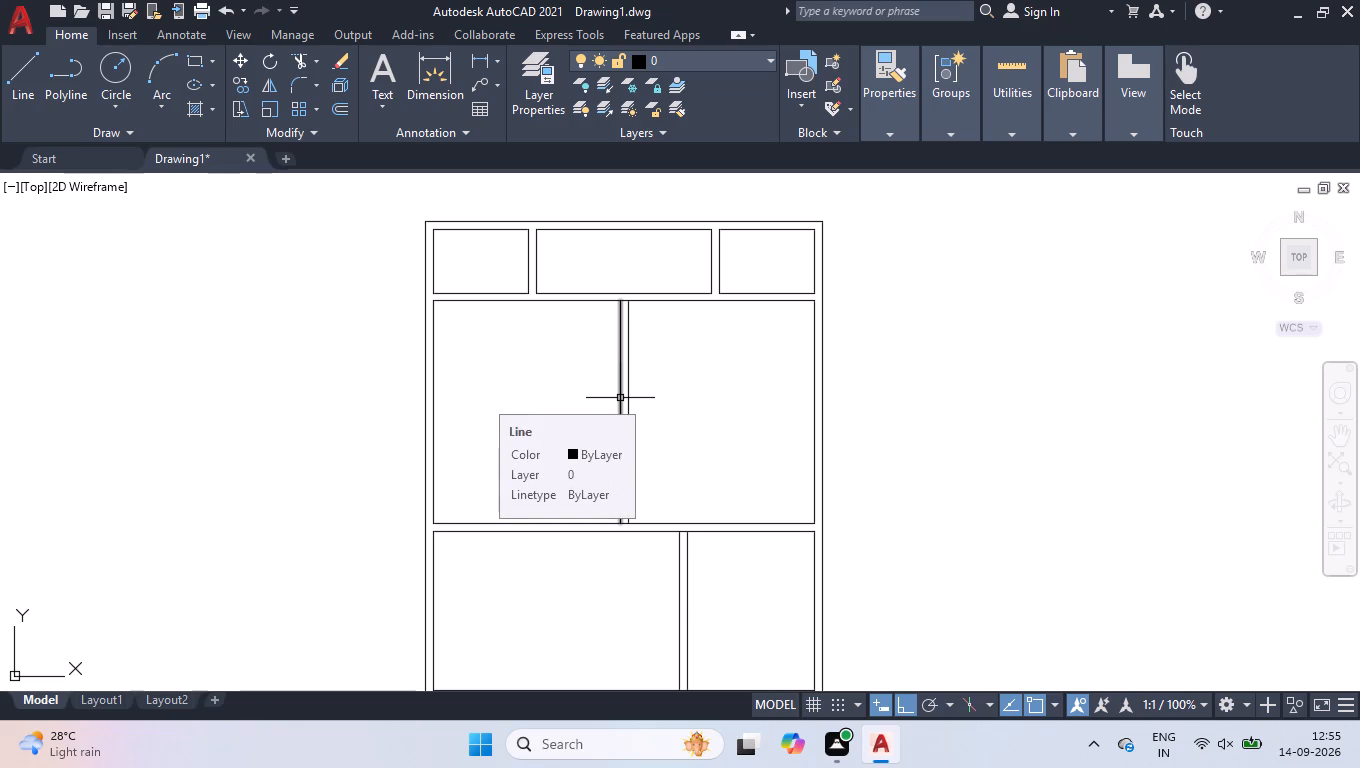
pyautogui.write('TR')
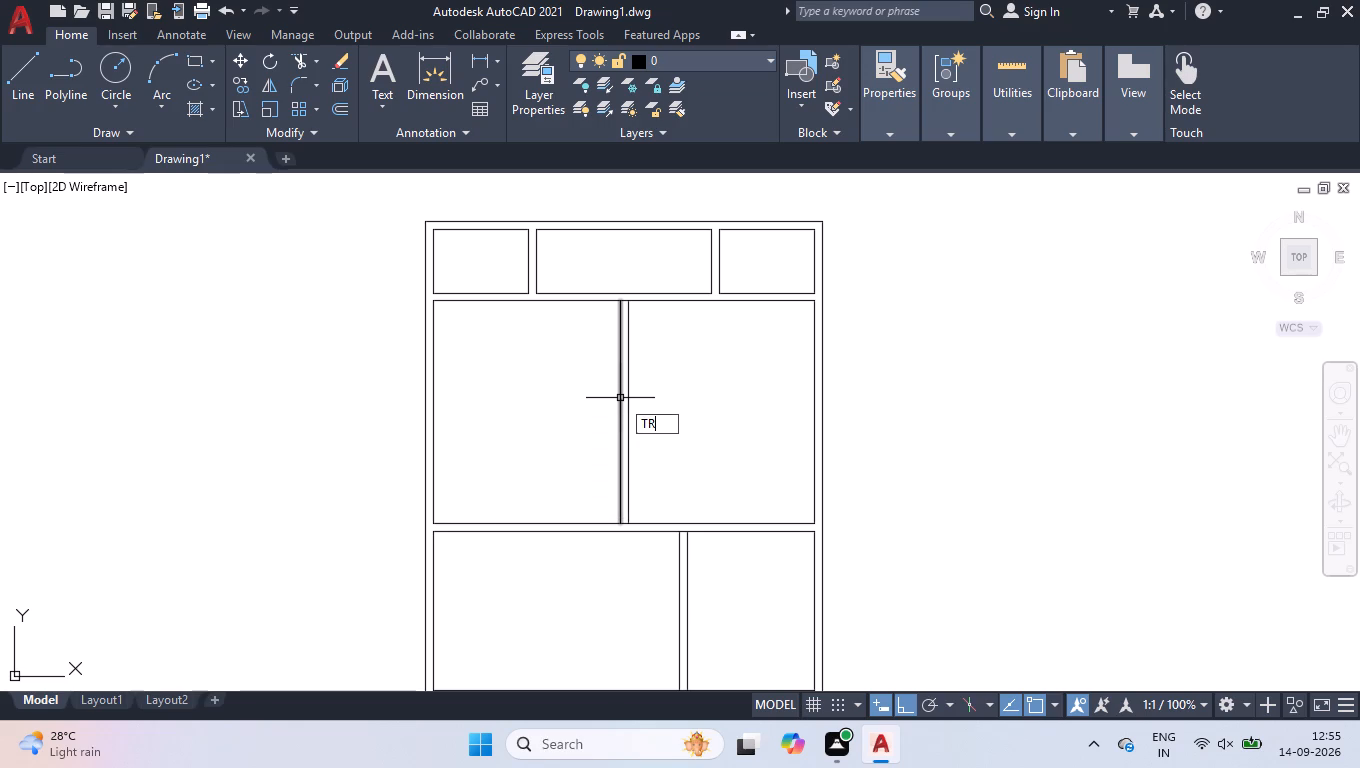
pyautogui.press('Return')
pyautogui.scroll(1, 627, 388)
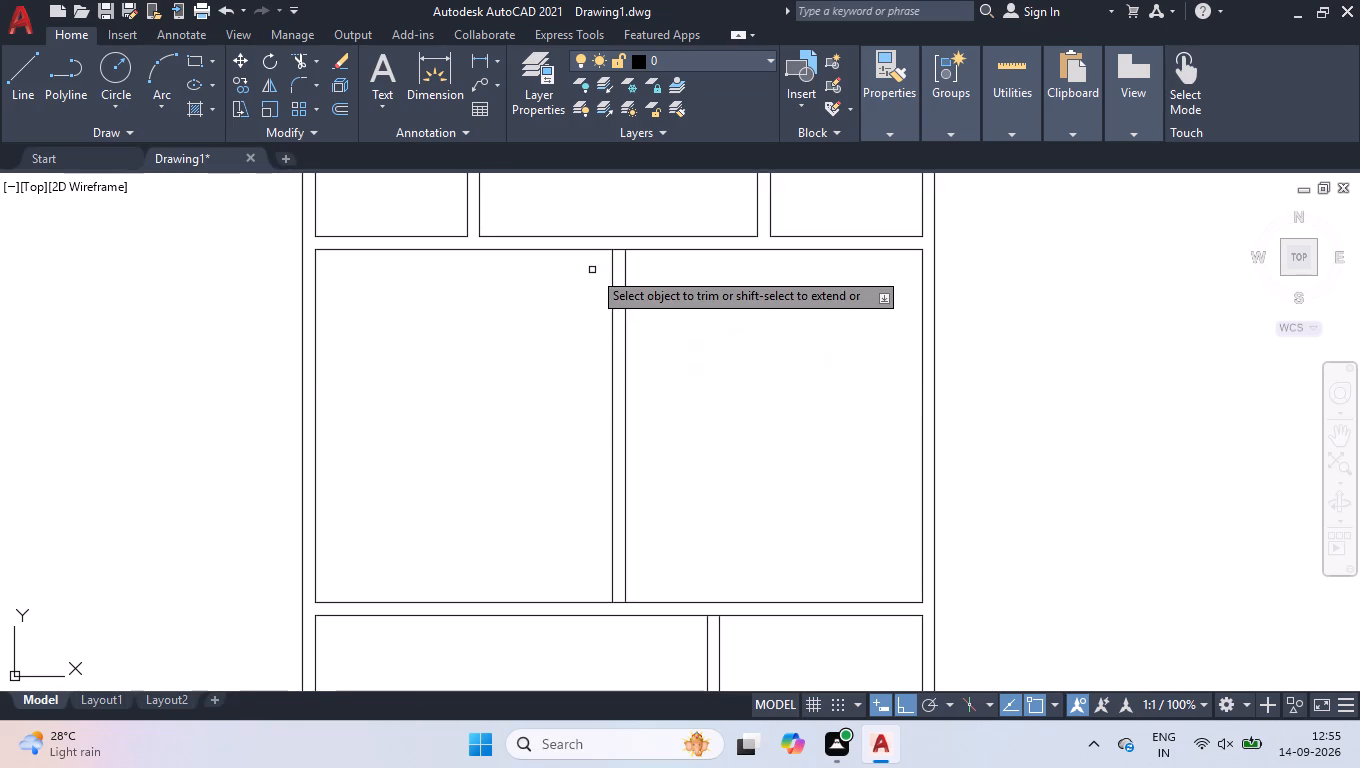
pyautogui.scroll(5, 604, 254)
pyautogui.click(606, 240)
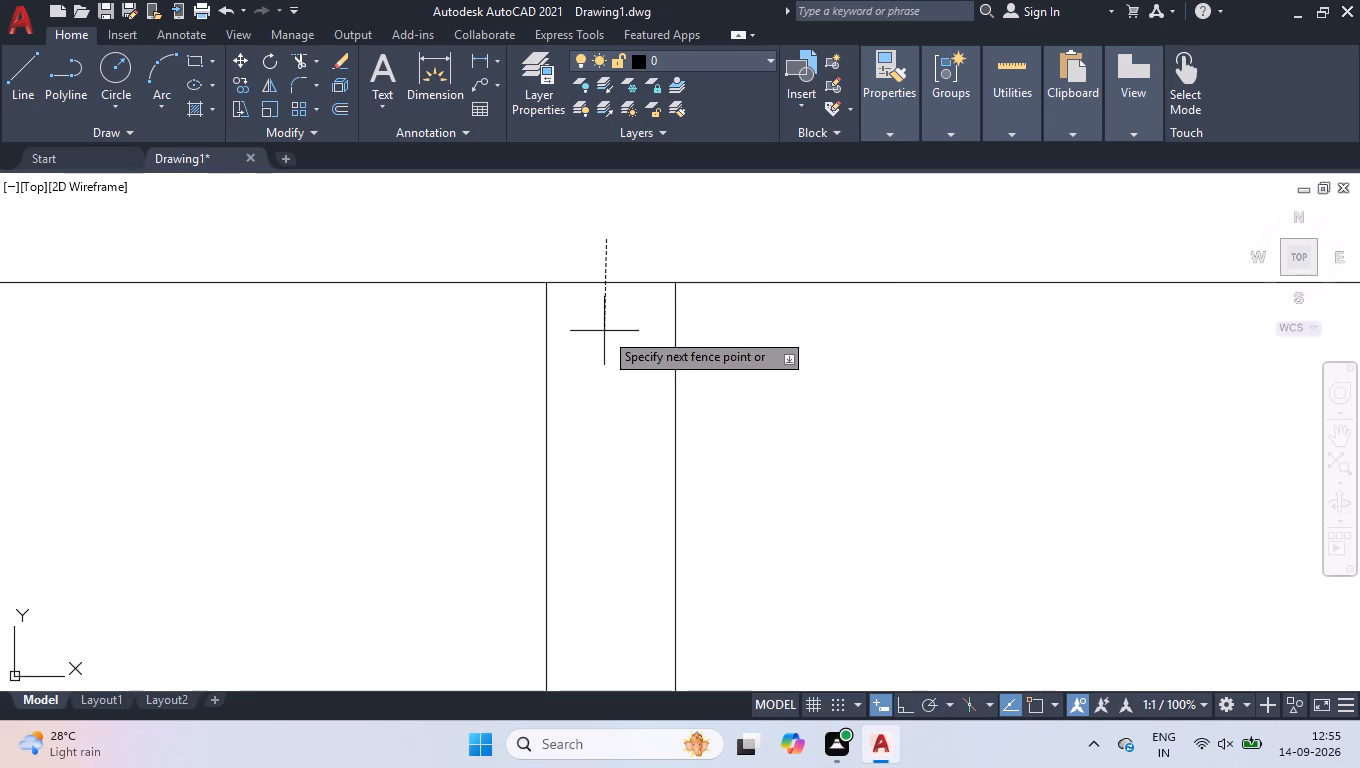
pyautogui.scroll(-5, 604, 313)
pyautogui.scroll(3, 603, 684)
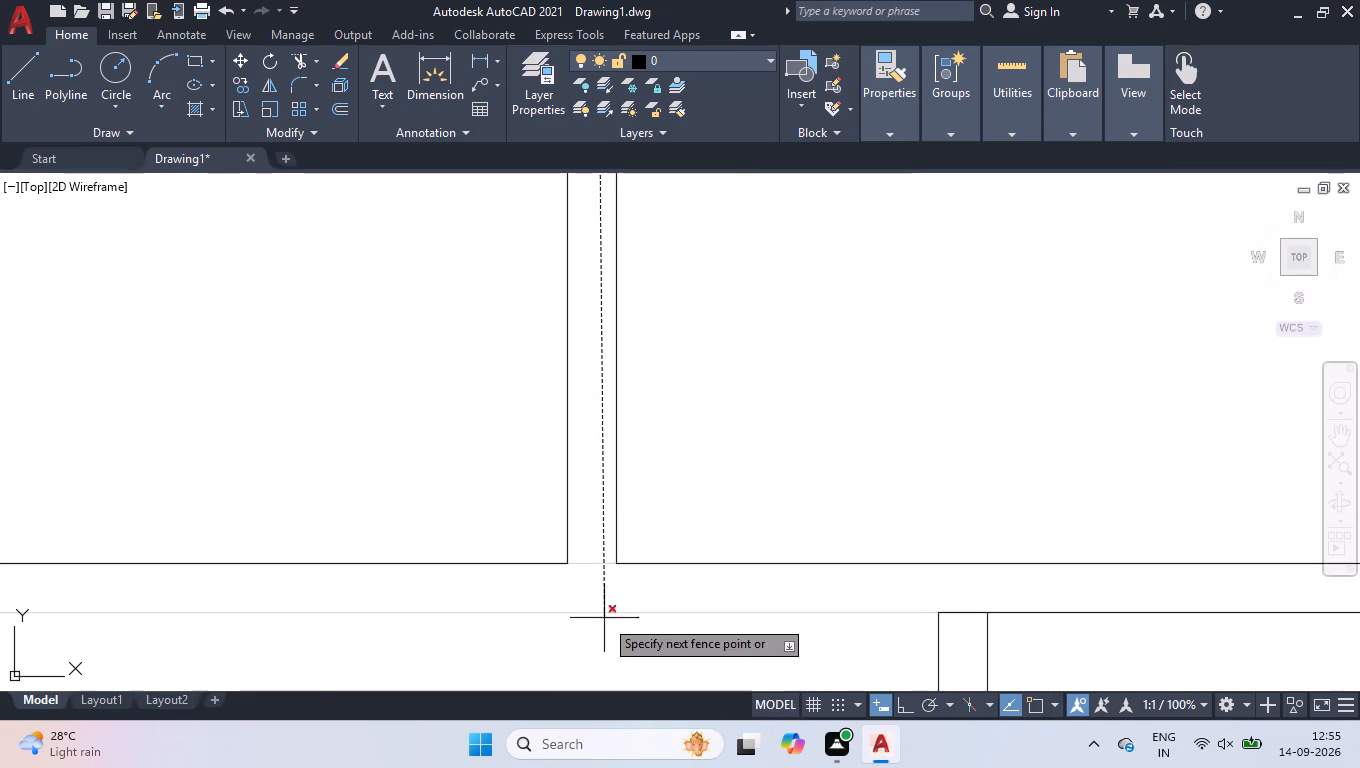
pyautogui.click(591, 577)
# Trim the third room row's upper and lower inner wall lines between its two vertical partition lines.
pyautogui.scroll(-5, 611, 488)
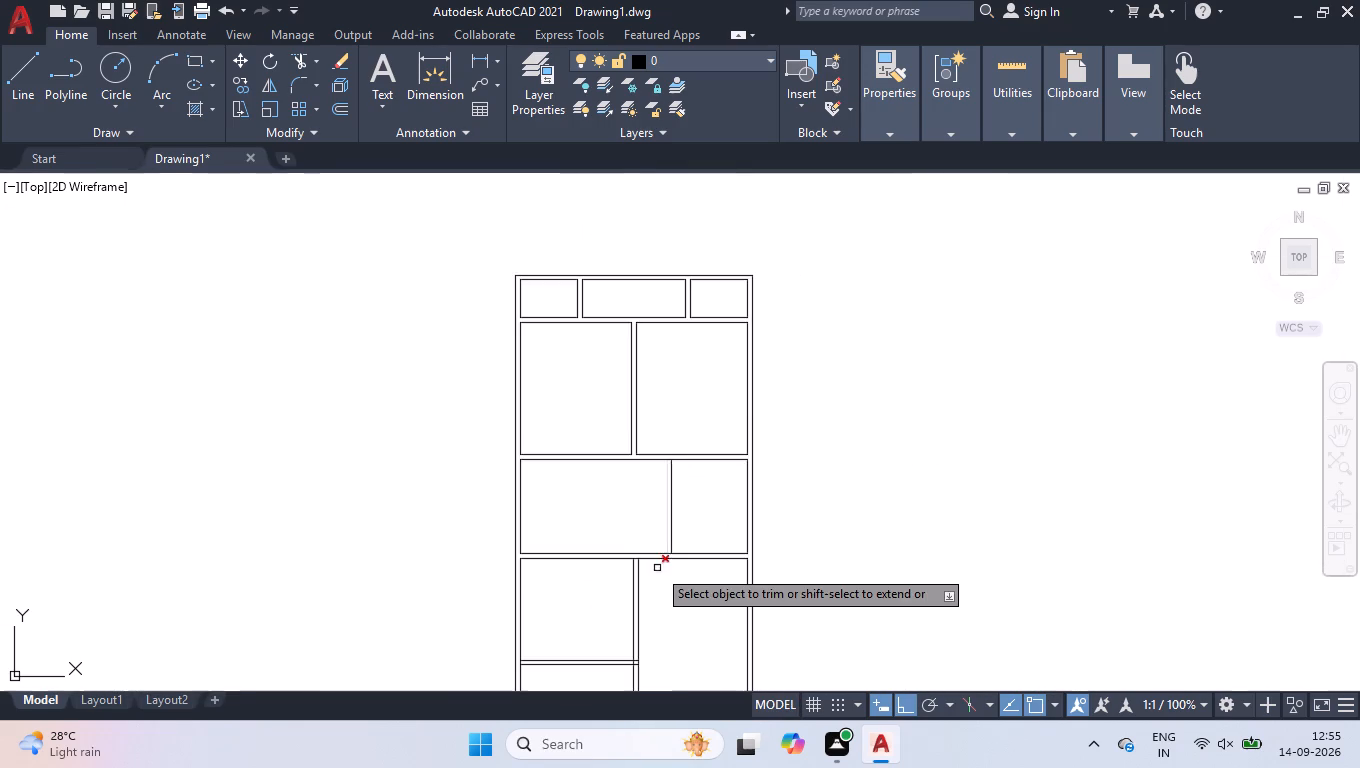
pyautogui.scroll(3, 657, 558)
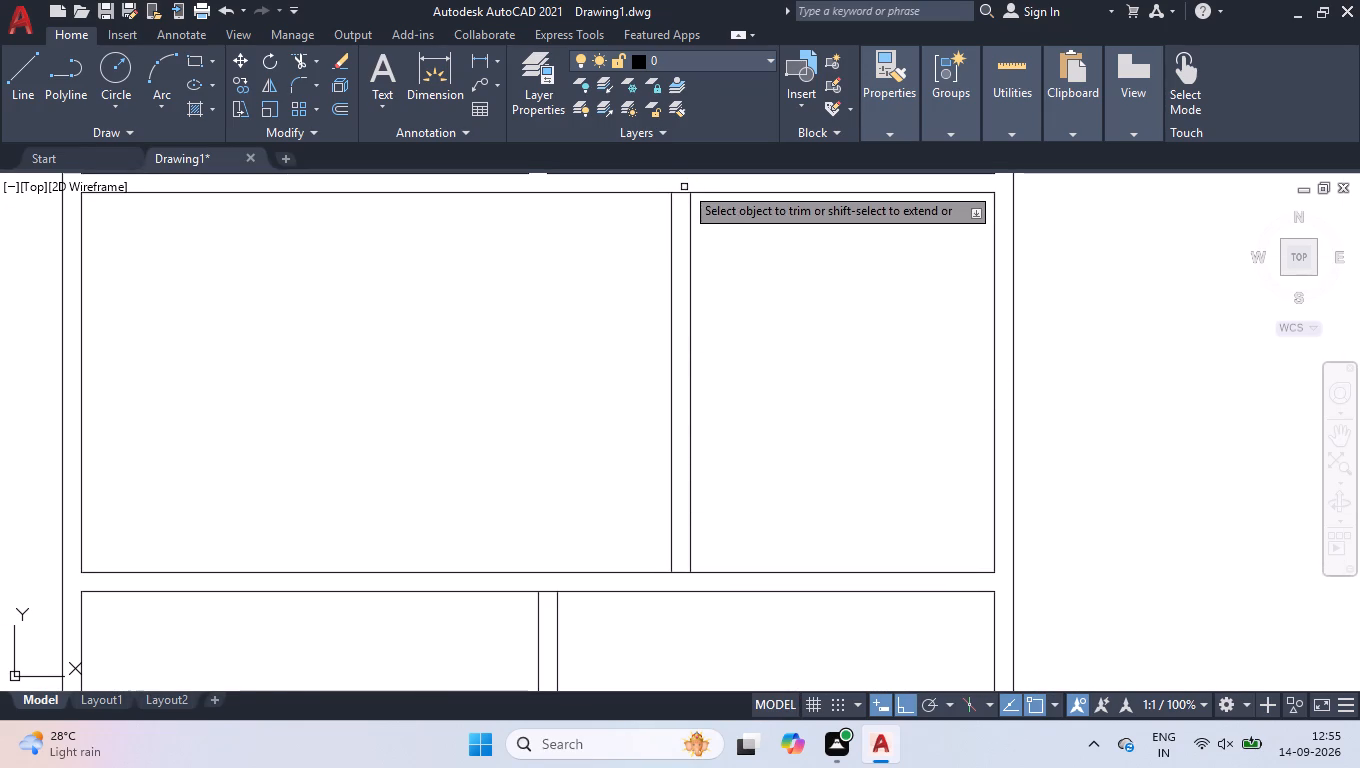
pyautogui.click(682, 181)
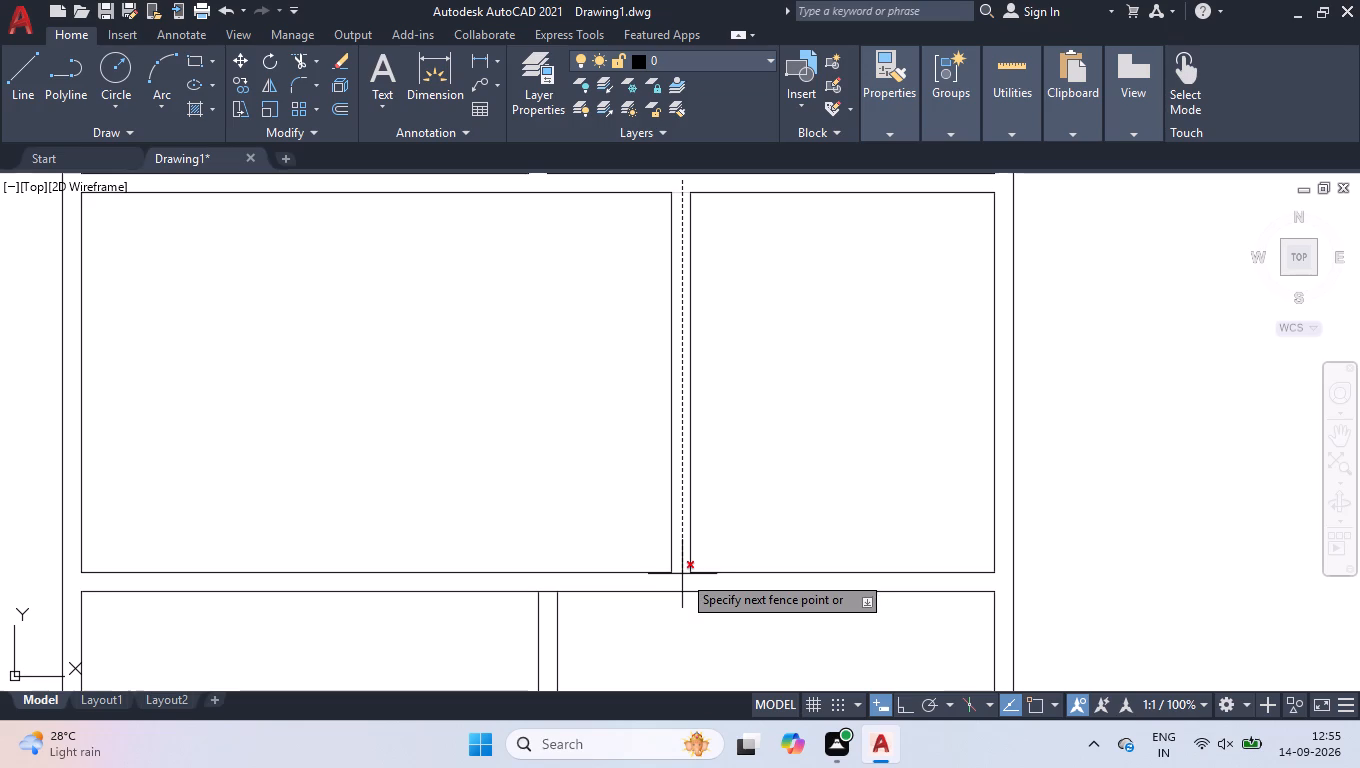
pyautogui.click(682, 573)
pyautogui.press('Return')
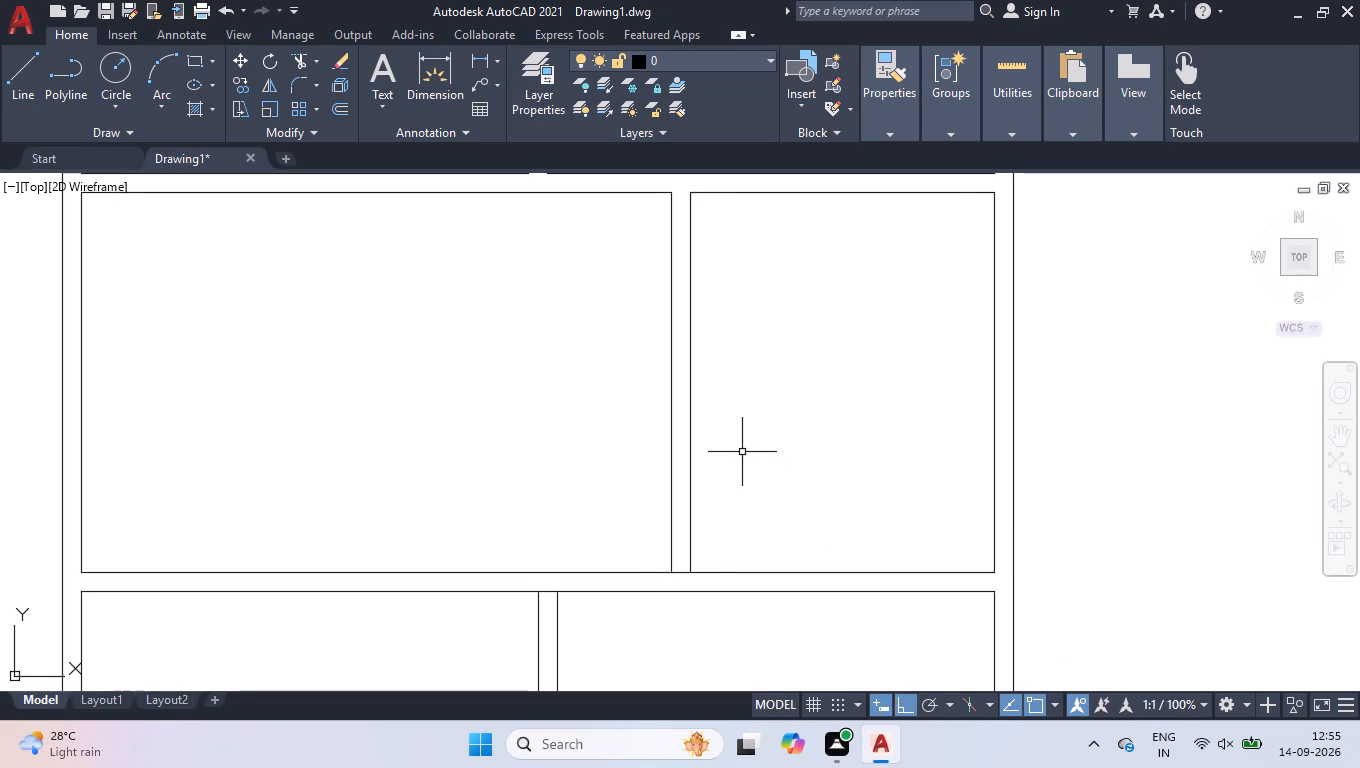
pyautogui.press('space')
pyautogui.click(678, 573)
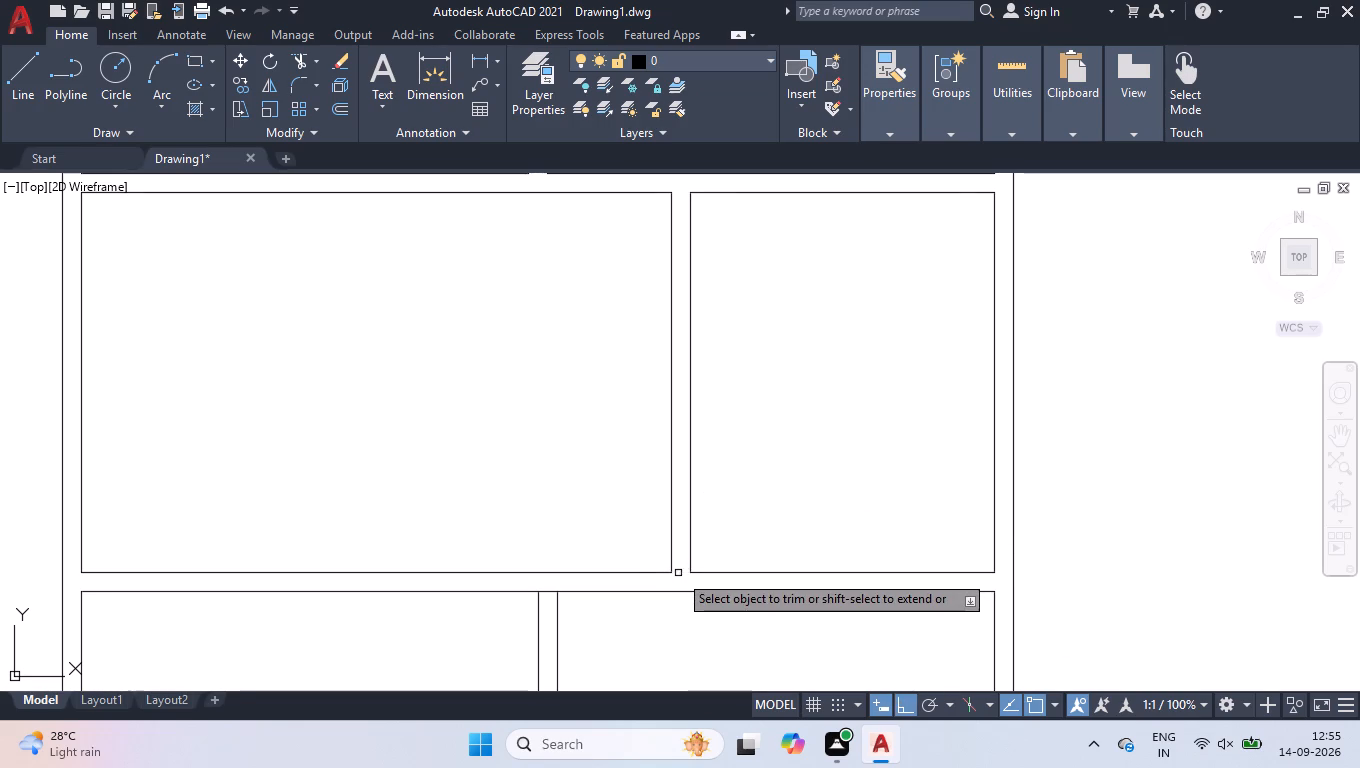
# Trim the bottom room row's upper inner wall line between its two vertical partition lines.
pyautogui.scroll(-2, 373, 324)
pyautogui.scroll(1, 390, 548)
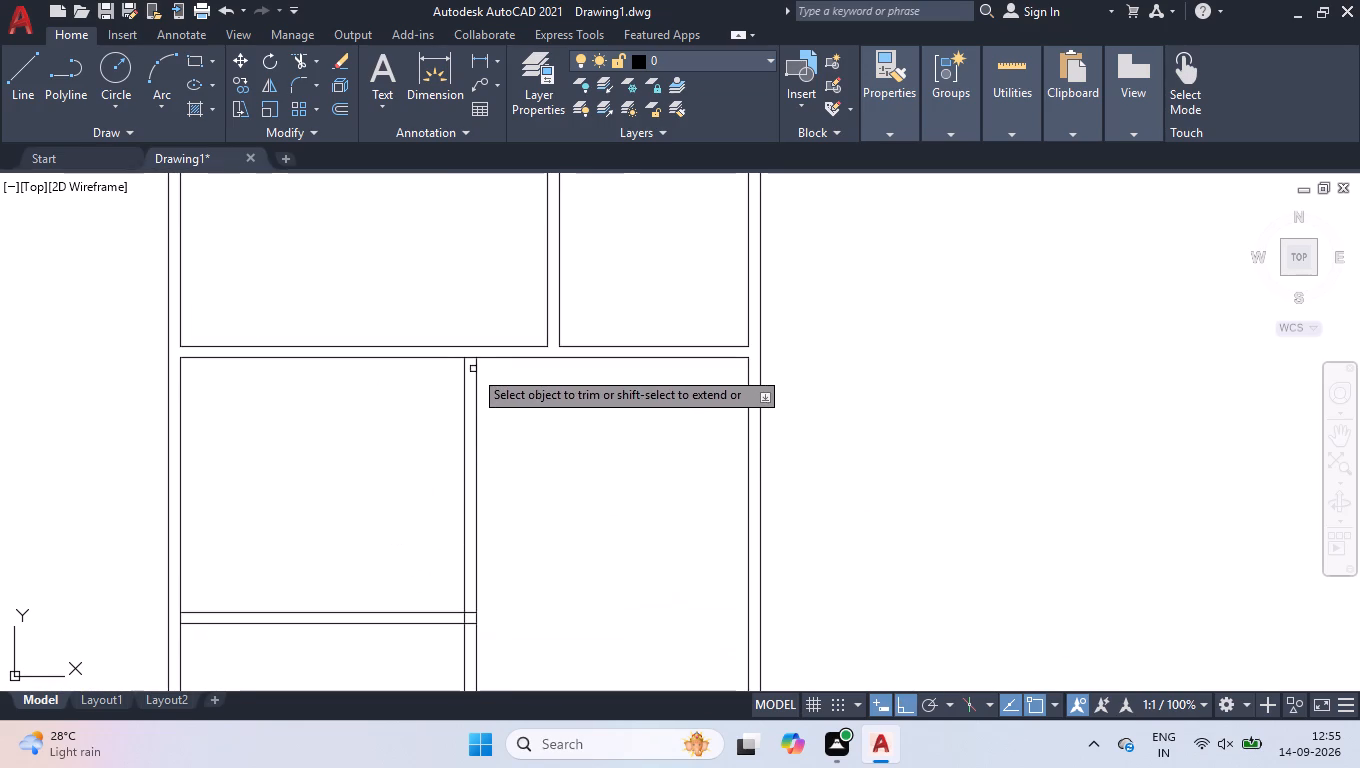
pyautogui.click(471, 360)
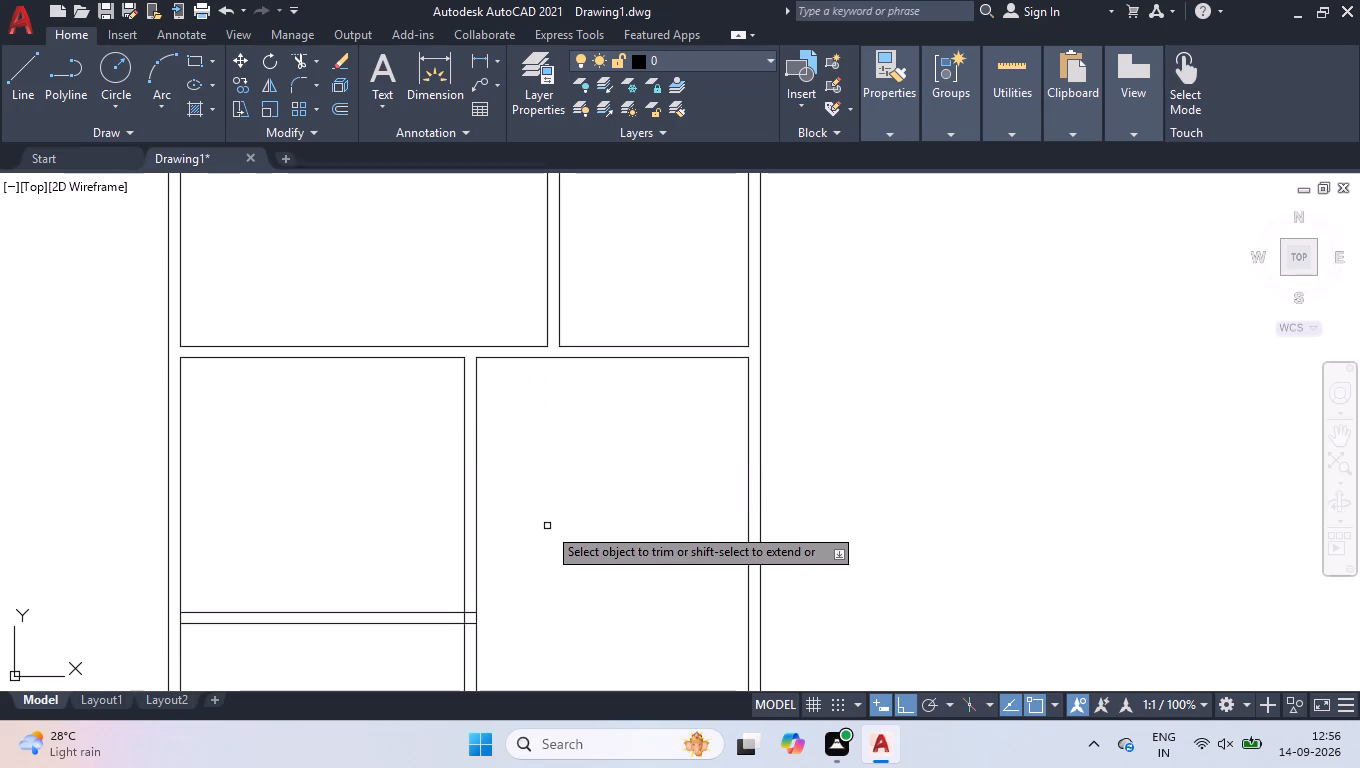
pyautogui.press('Return')
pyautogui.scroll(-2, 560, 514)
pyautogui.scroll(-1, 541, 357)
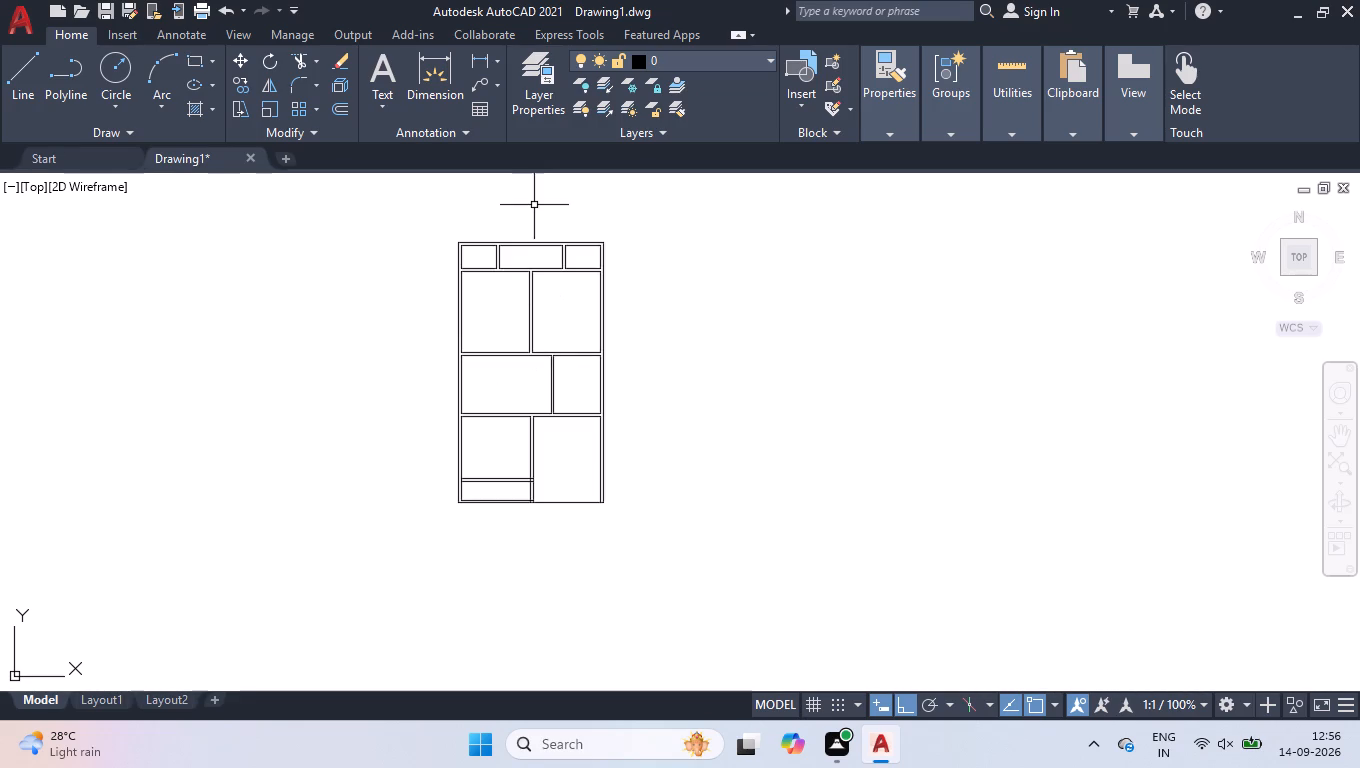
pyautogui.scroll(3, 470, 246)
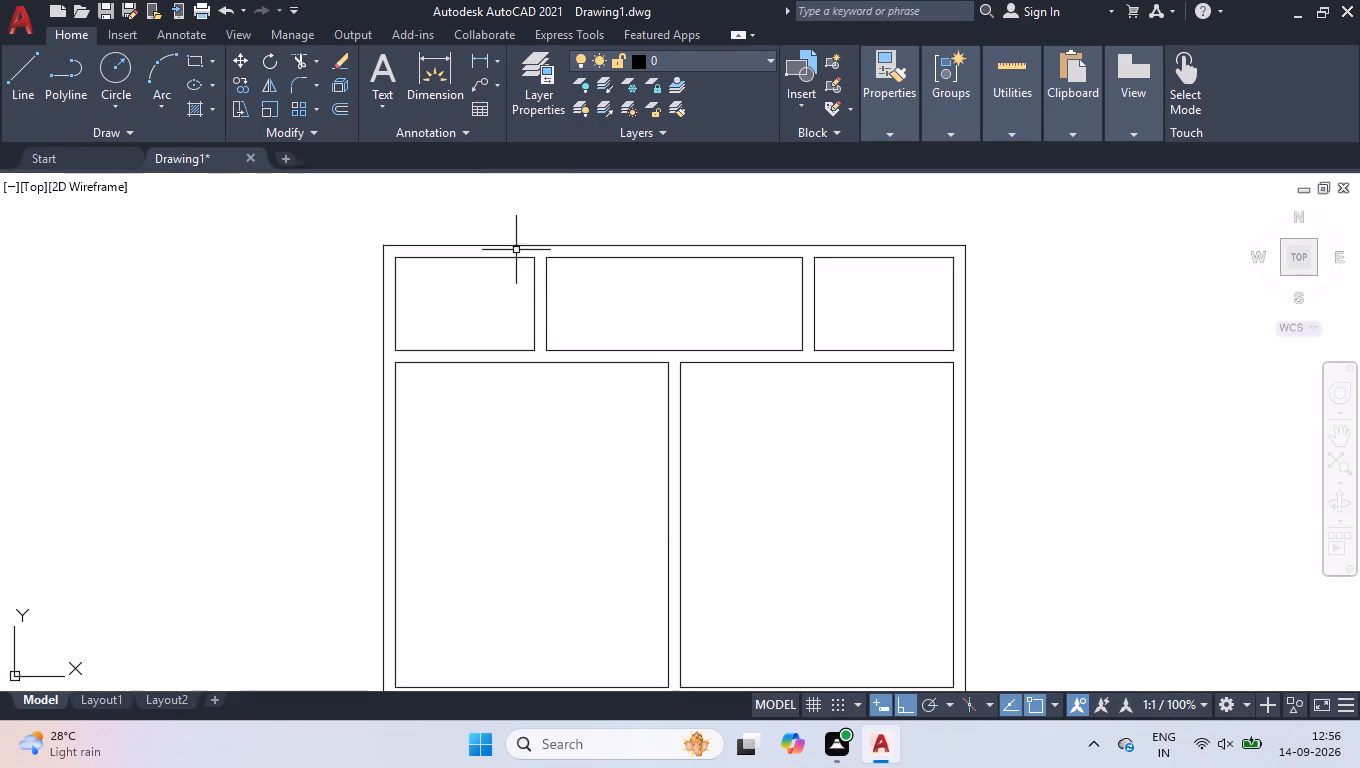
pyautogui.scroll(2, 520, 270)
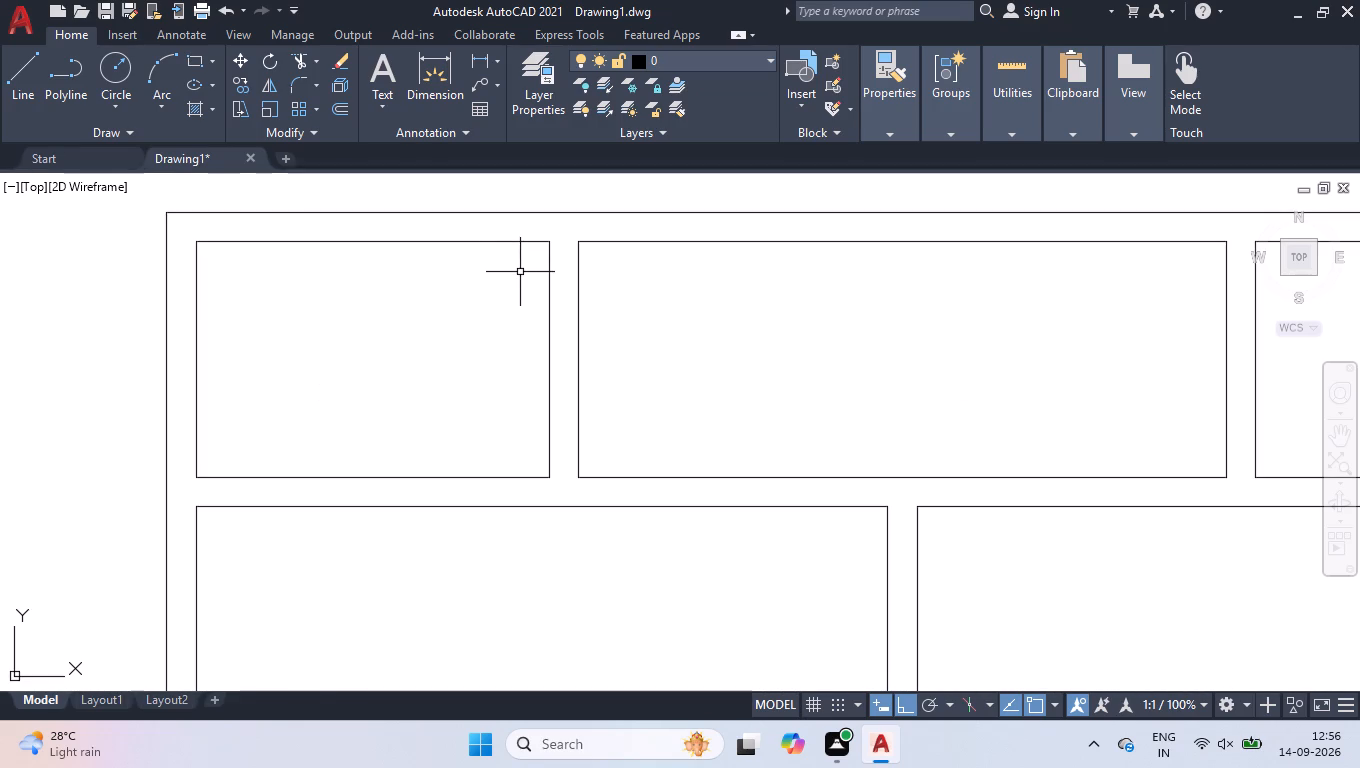
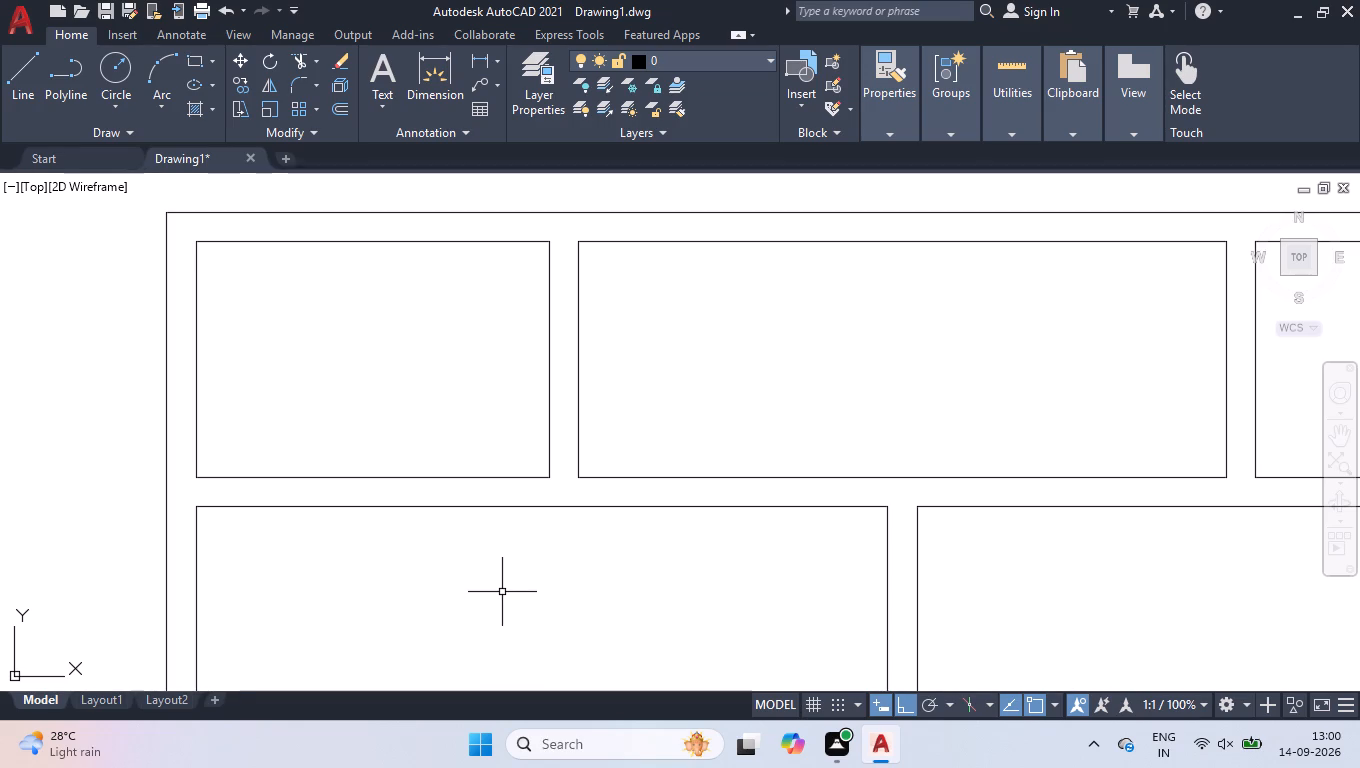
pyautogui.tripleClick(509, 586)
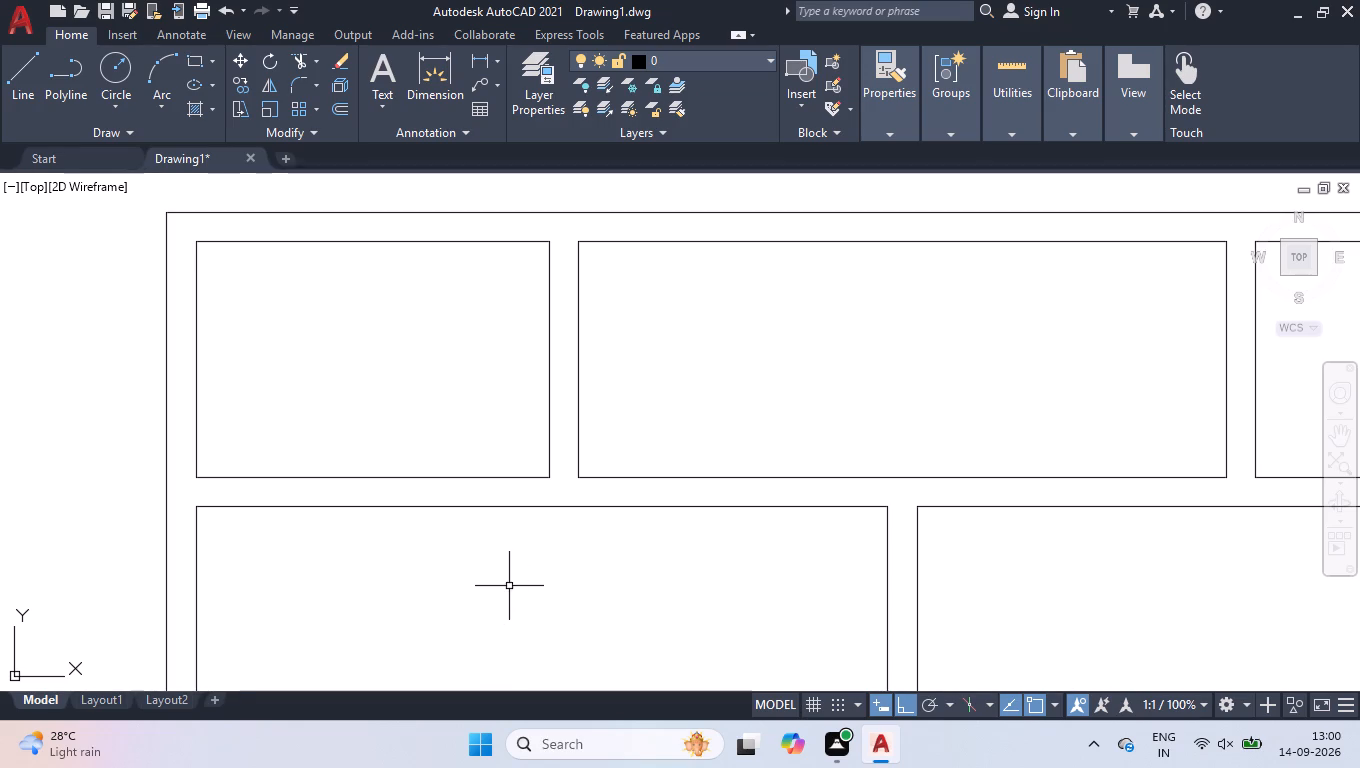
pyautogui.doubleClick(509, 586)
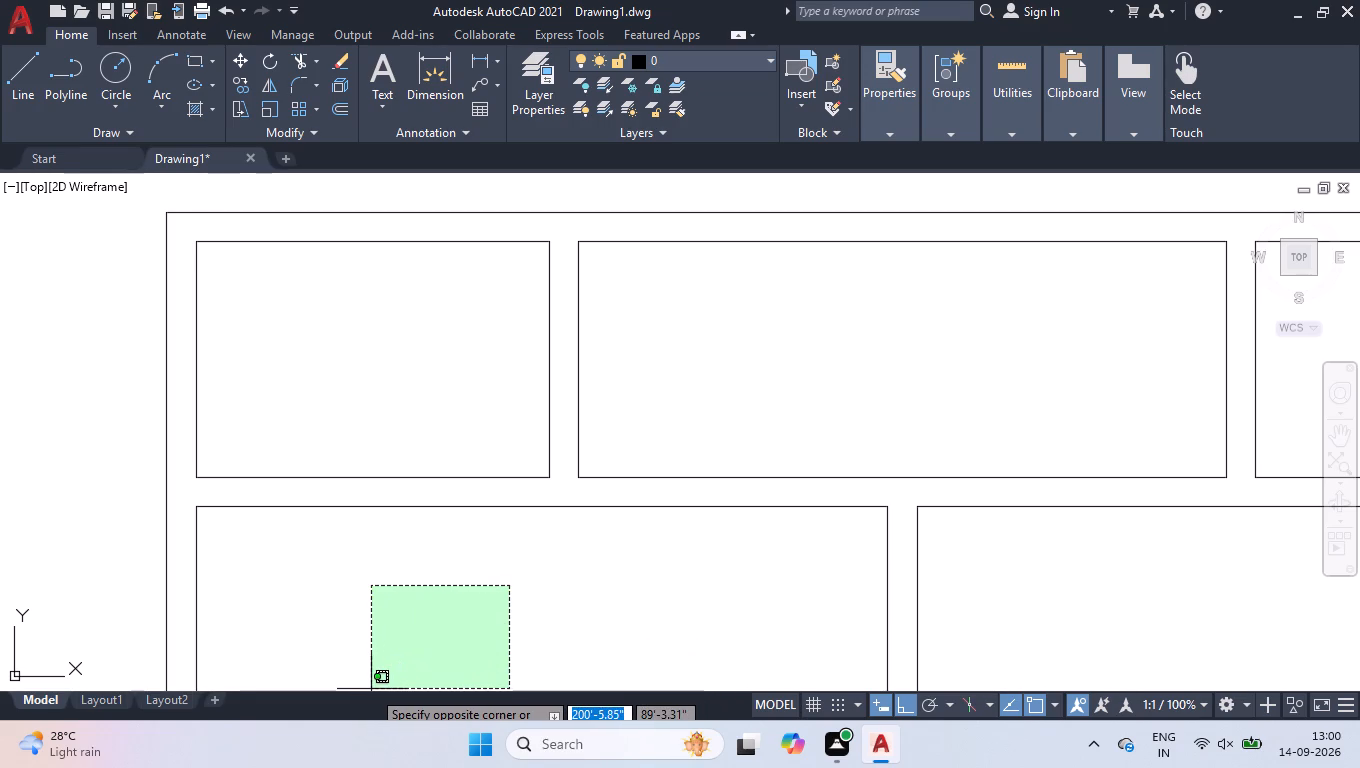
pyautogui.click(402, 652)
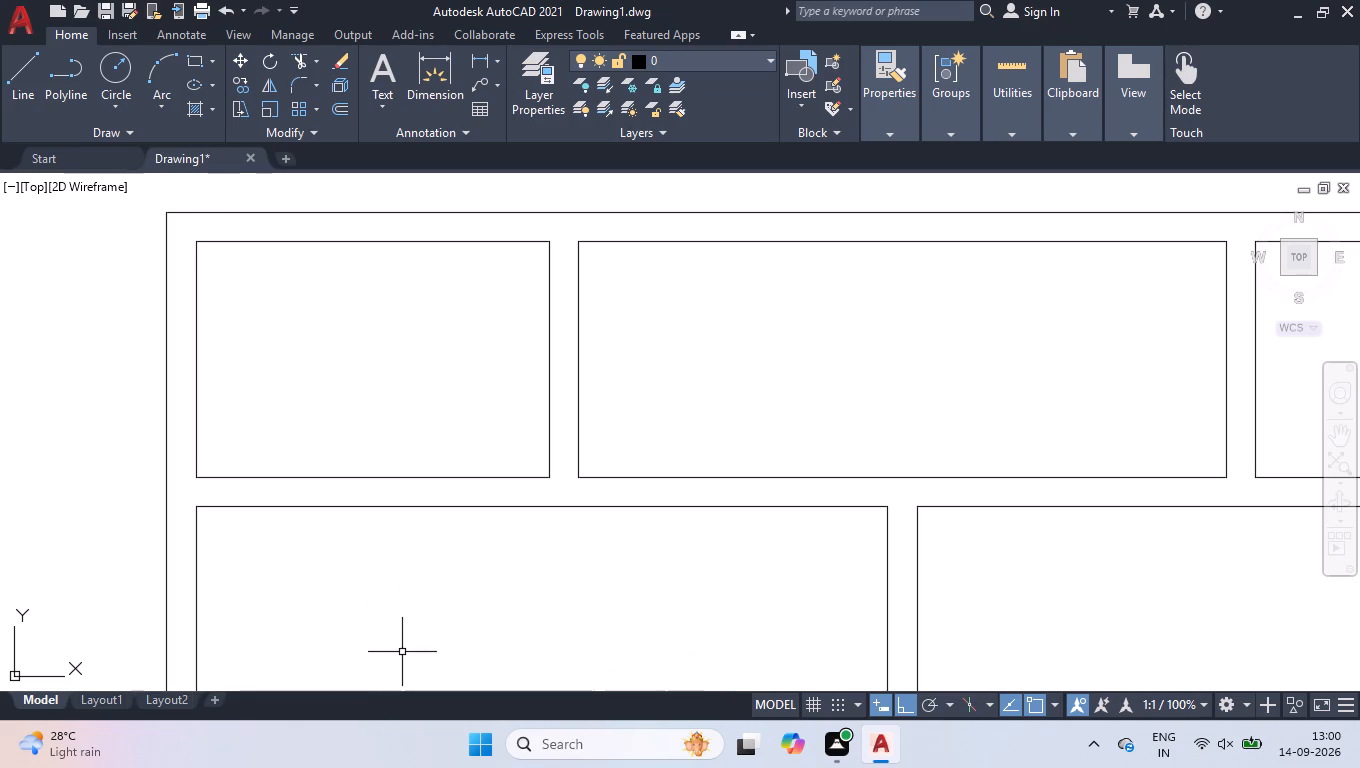
# Draw a short vertical line across the wall below the top-left room, just inside that room's lower-right corner.
pyautogui.press('l')
pyautogui.press('Return')
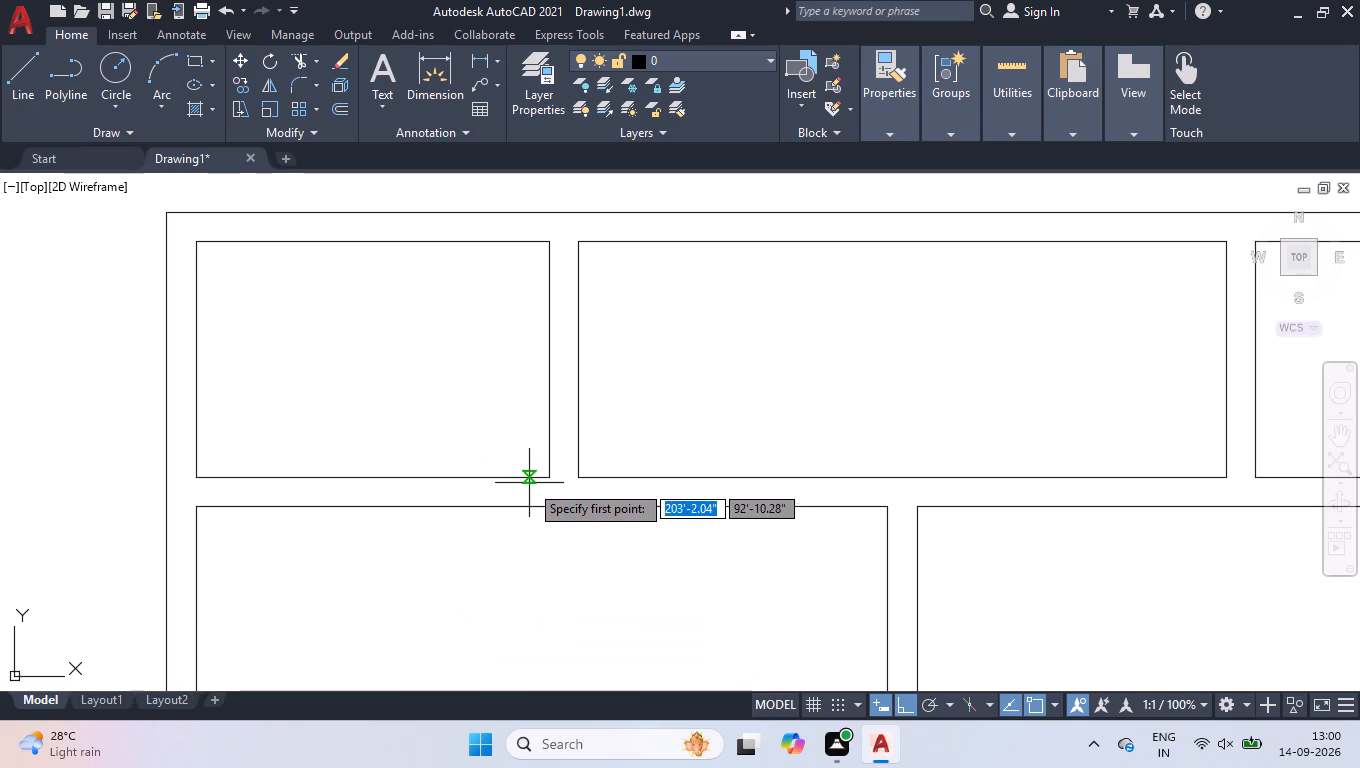
pyautogui.scroll(1, 376, 473)
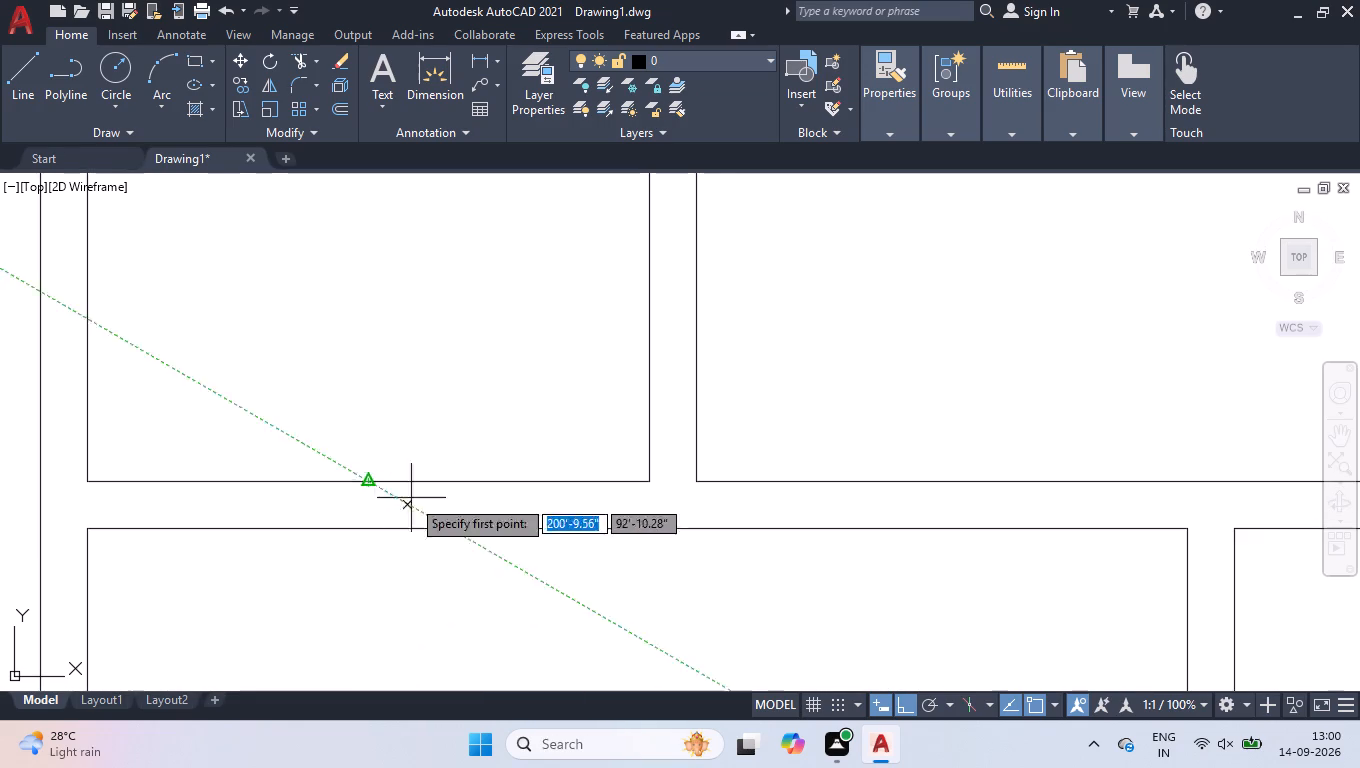
pyautogui.click(625, 484)
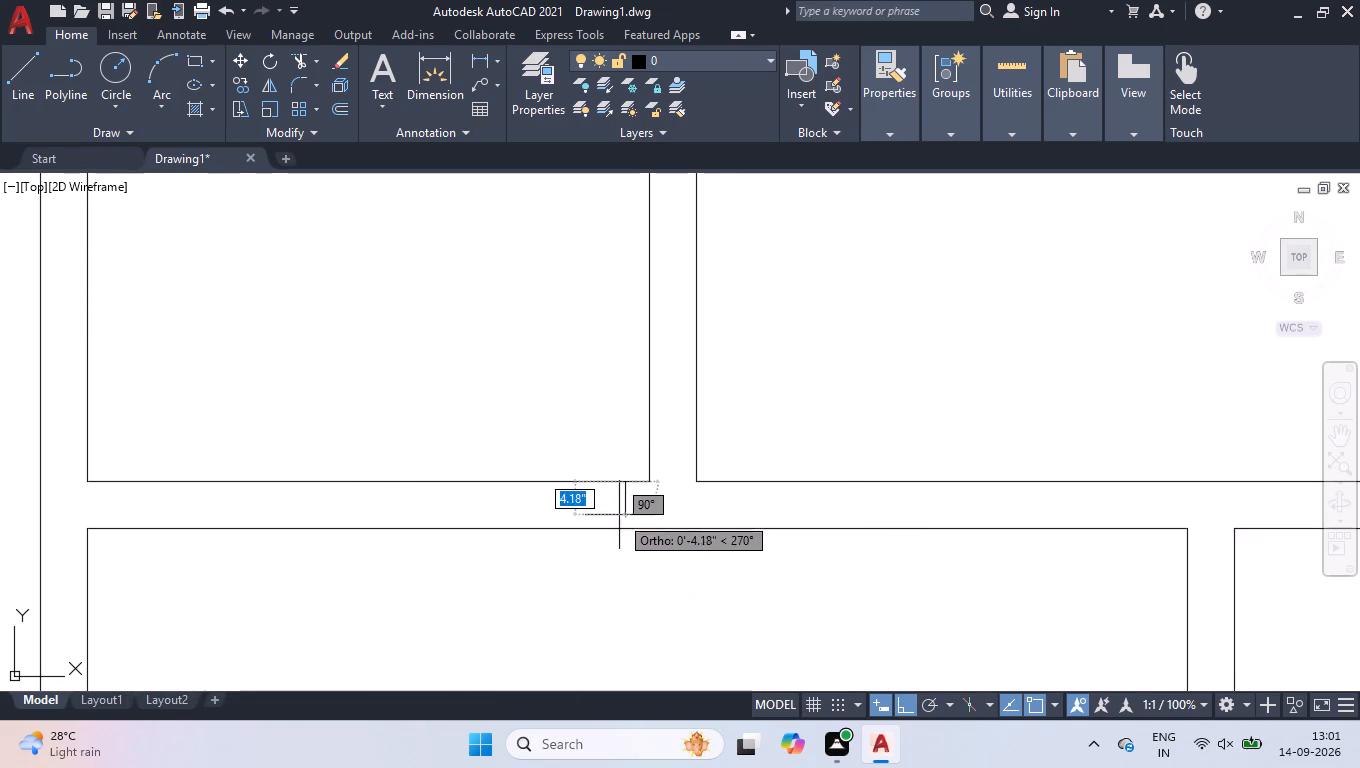
pyautogui.click(619, 529)
pyautogui.press('Return')
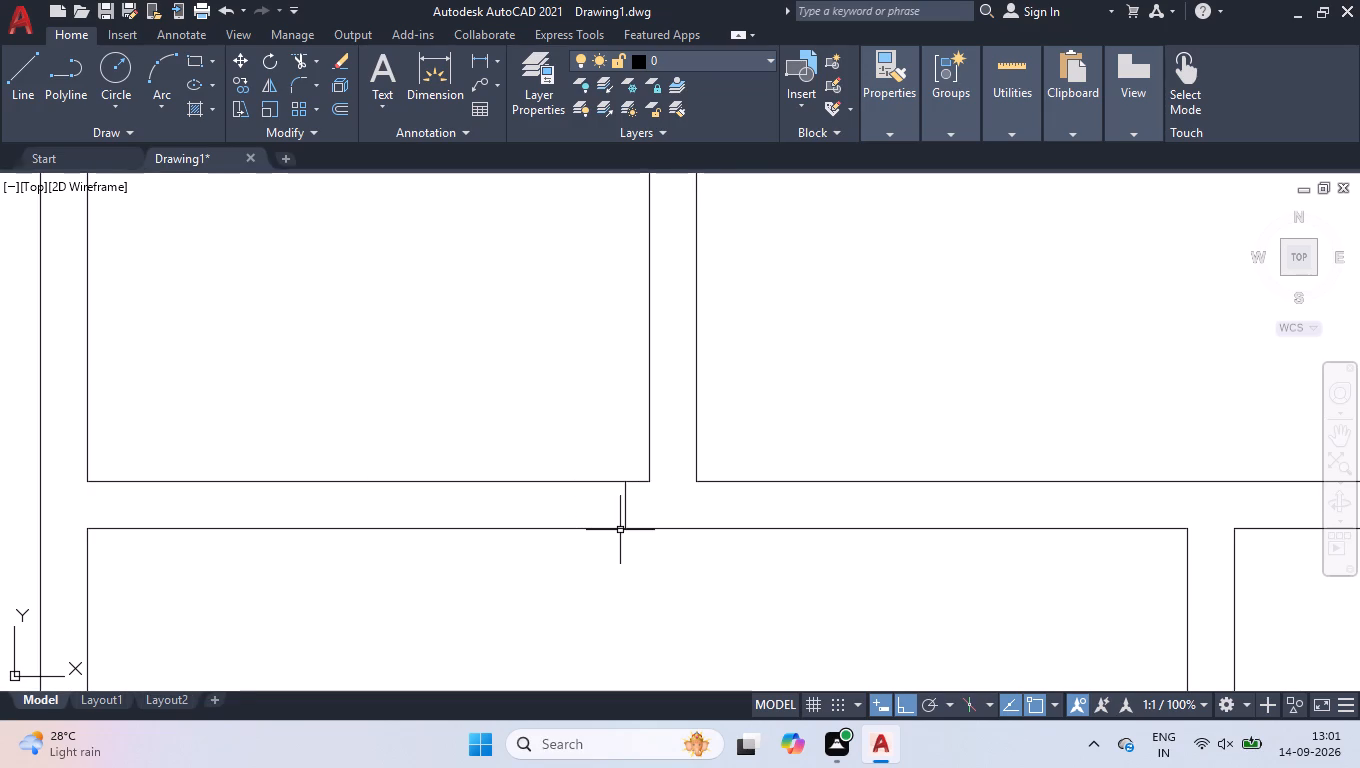
# Offset the short line across the wall below the top-left room by 2'8" to the left.
pyautogui.click(602, 461)
pyautogui.click(640, 574)
pyautogui.write('OFF')
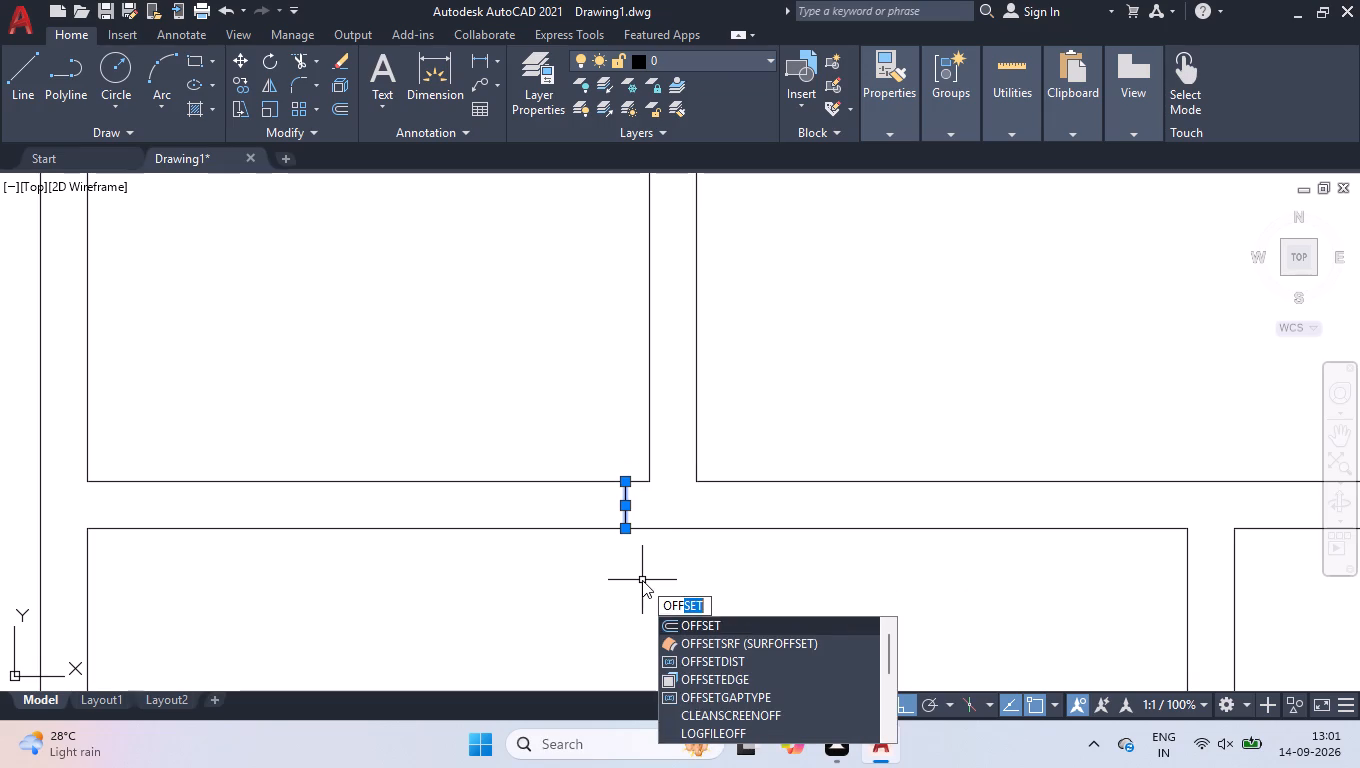
pyautogui.press('Return')
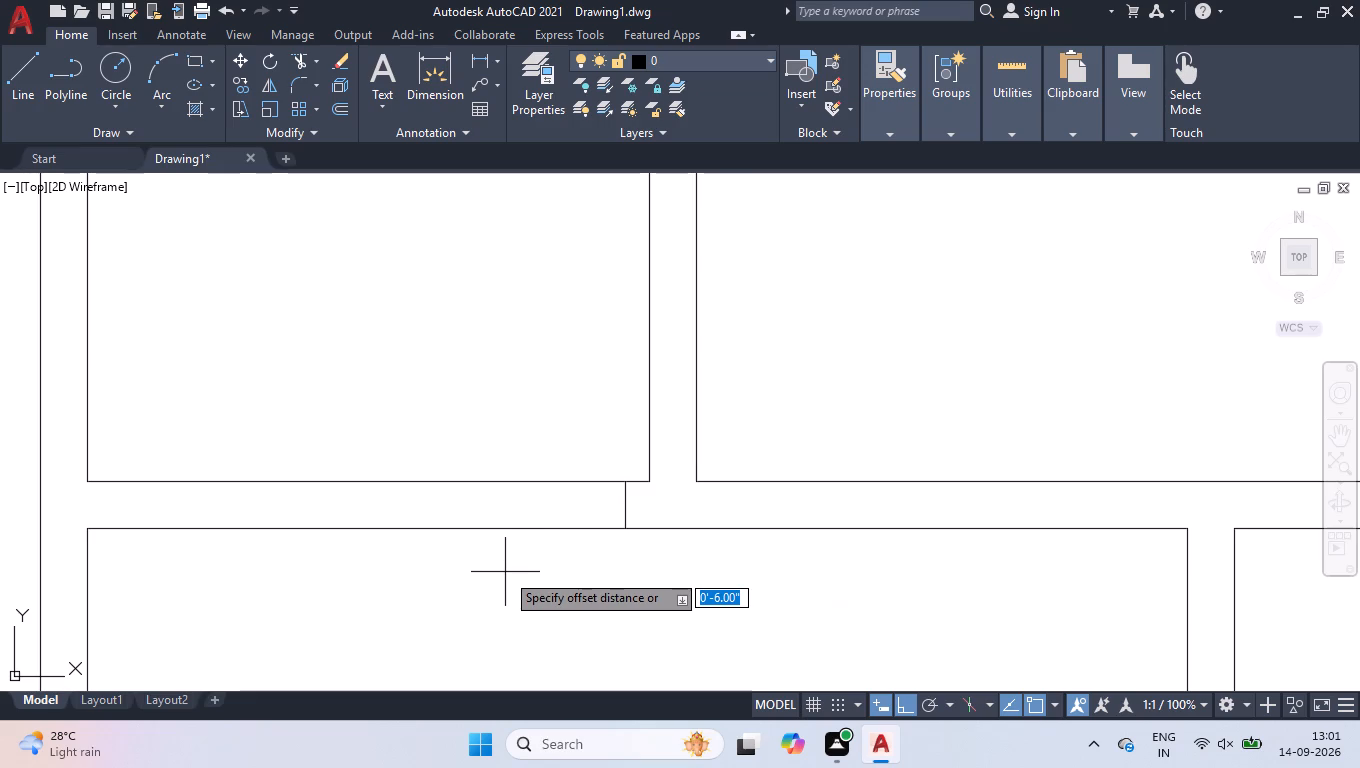
pyautogui.press('2')
pyautogui.press("'")
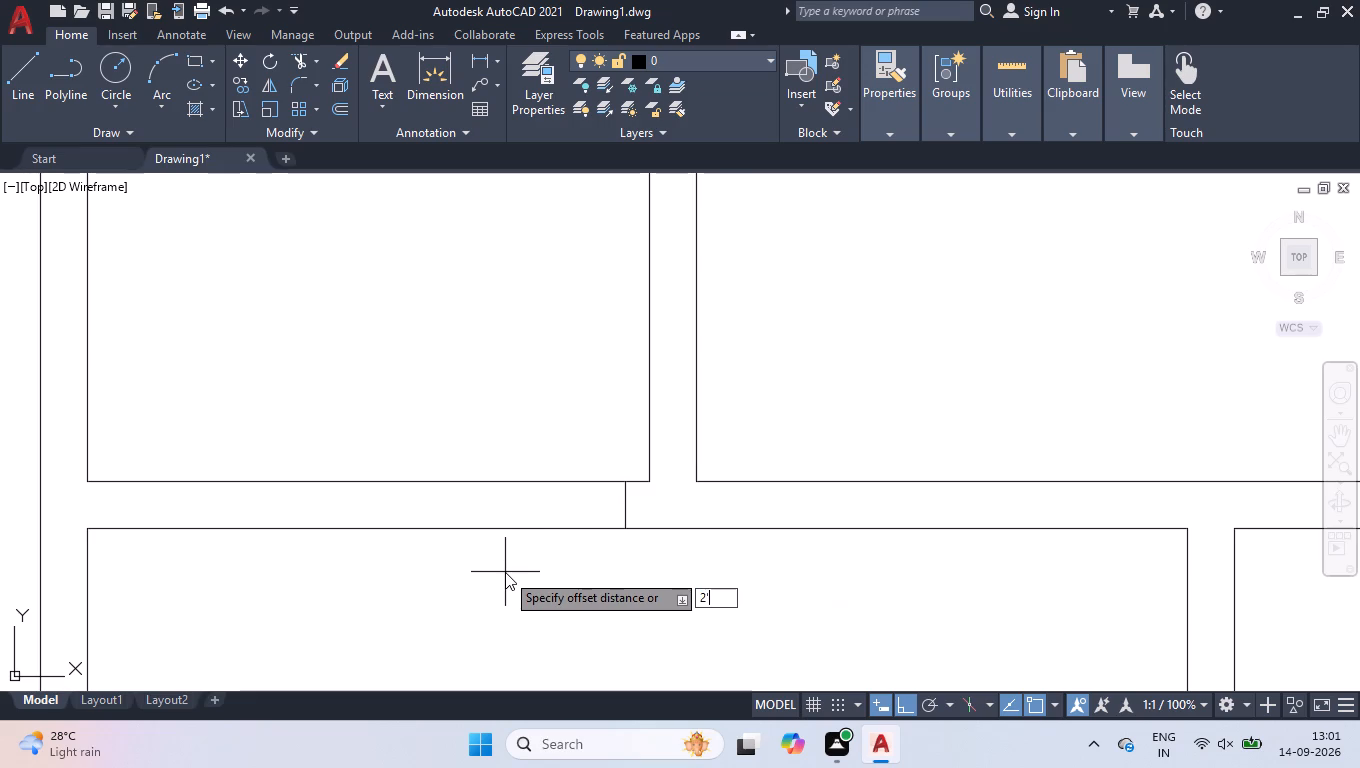
pyautogui.press('8')
pyautogui.press('Return')
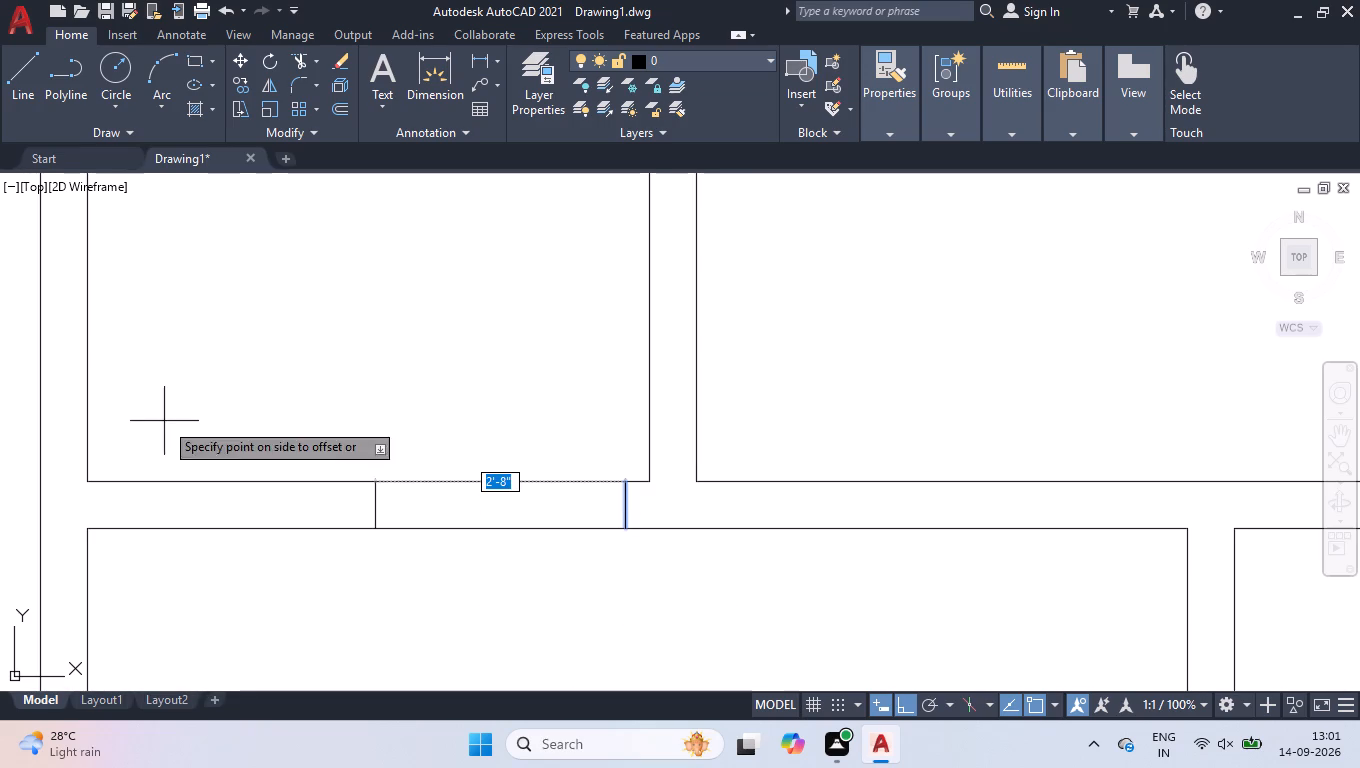
pyautogui.click(160, 504)
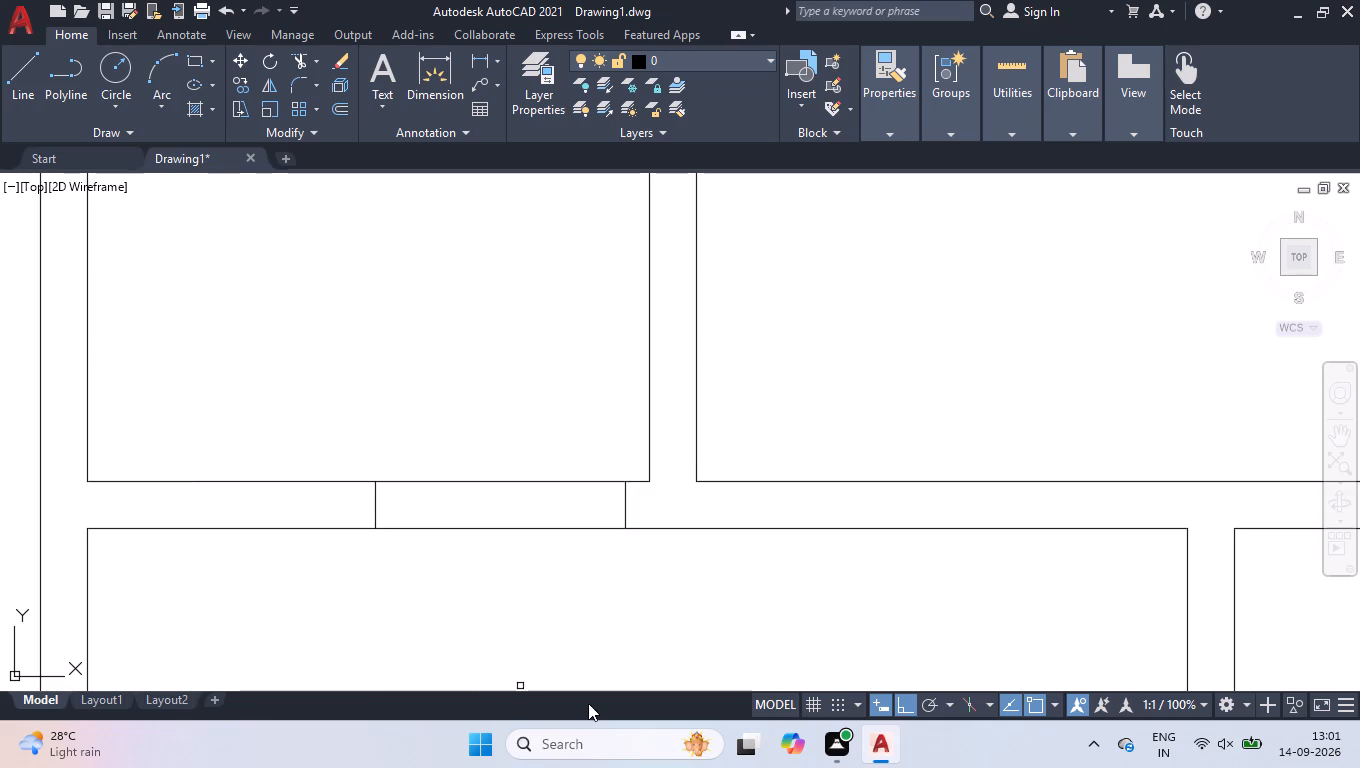
pyautogui.press('Return')
# Trim both wall lines between the two short lines below the top-left room to open a doorway.
pyautogui.write('TR')
pyautogui.press('Return')
pyautogui.click(491, 558)
pyautogui.click(509, 324)
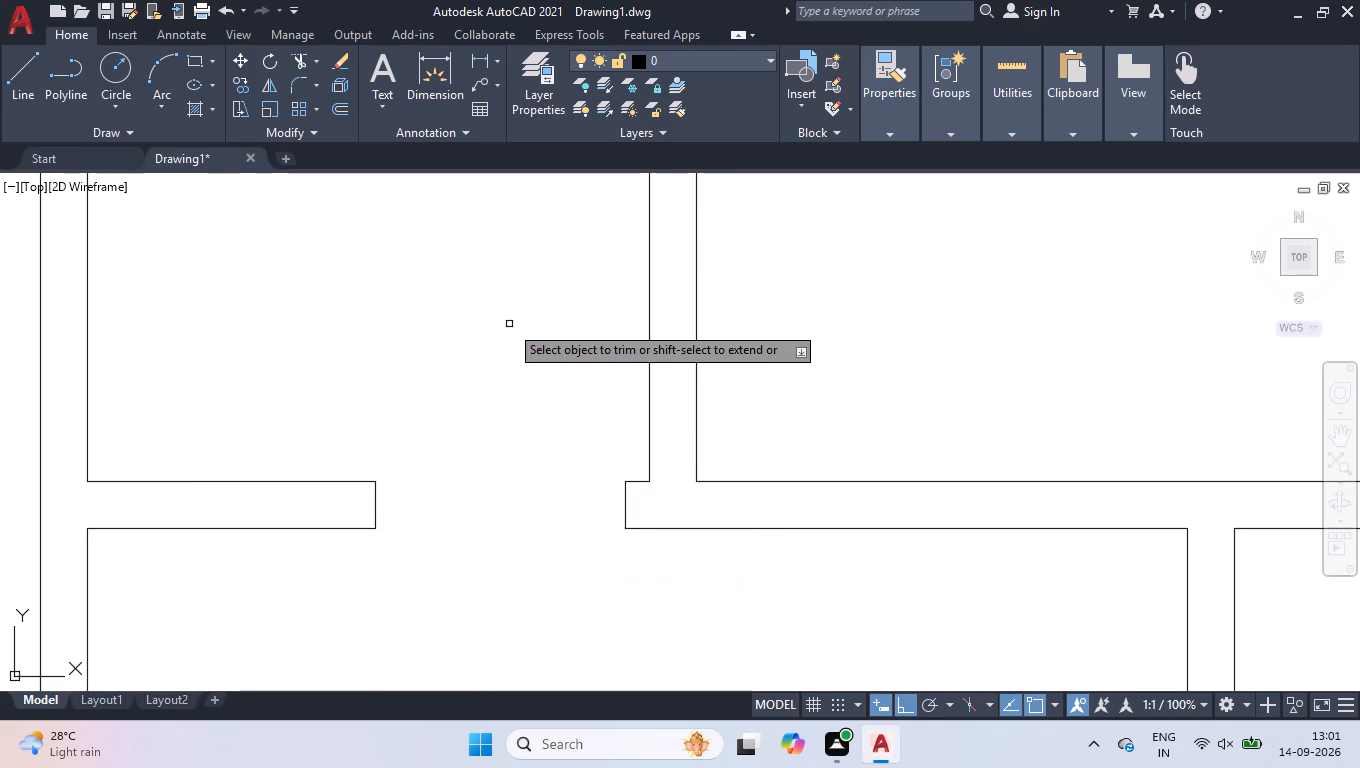
pyautogui.press('Return')
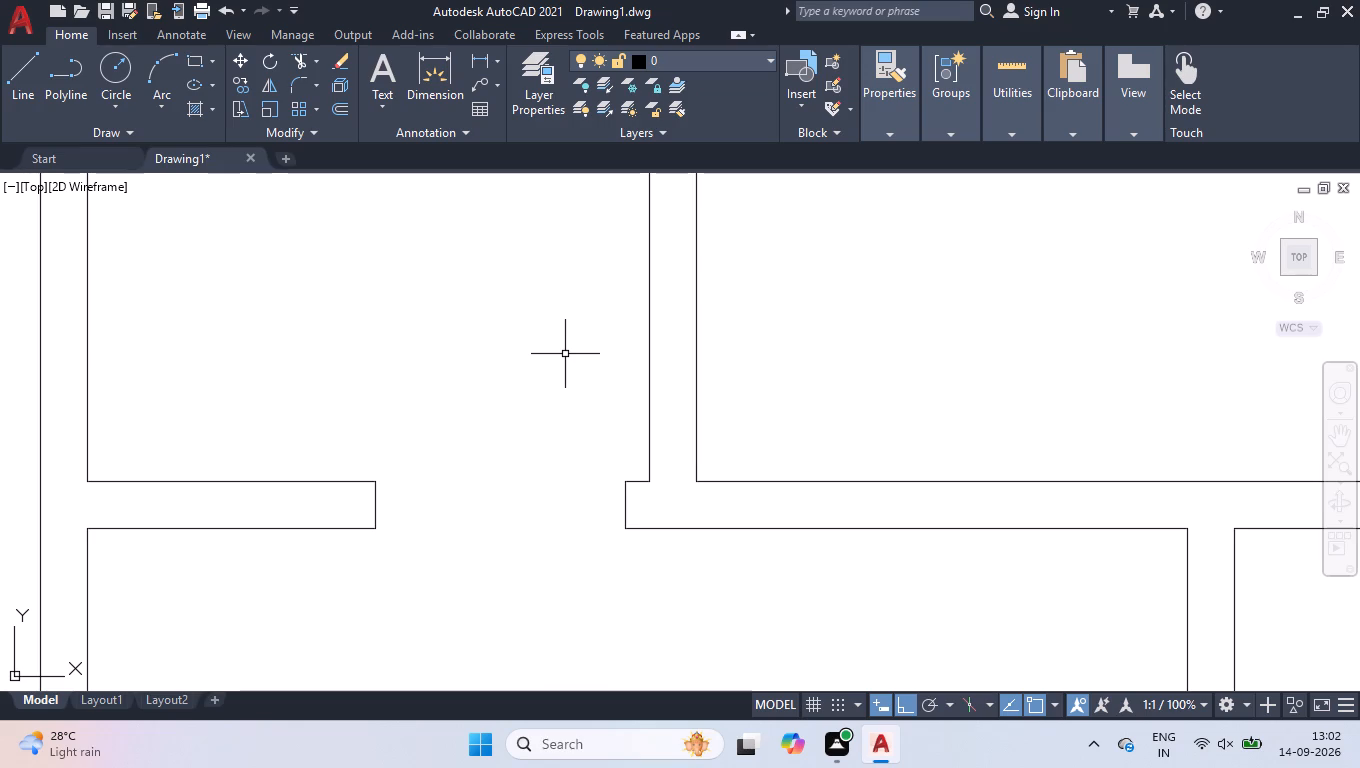
# Draw two short vertical lines across the wall under the left part of the top-middle room as window ends.
pyautogui.press('l')
pyautogui.press('Return')
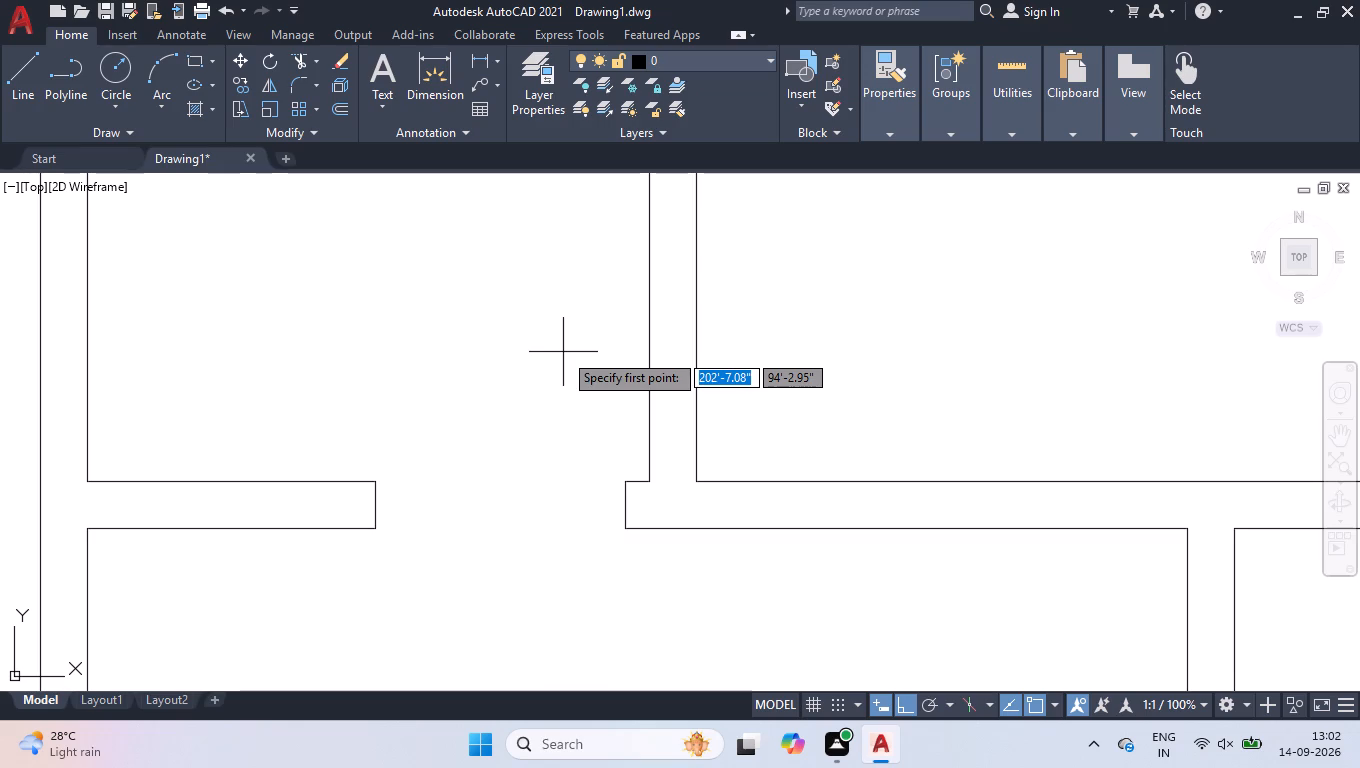
pyautogui.scroll(-2, 499, 367)
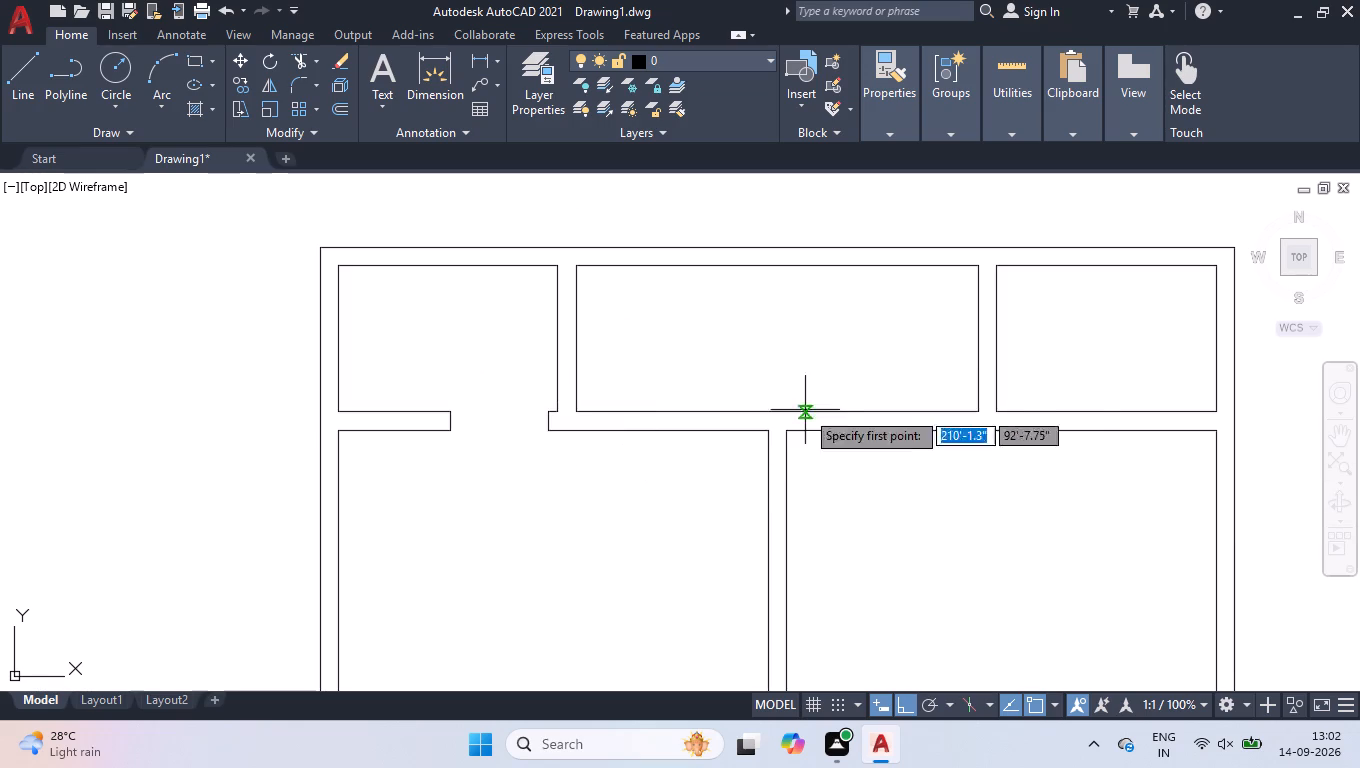
pyautogui.scroll(1, 848, 384)
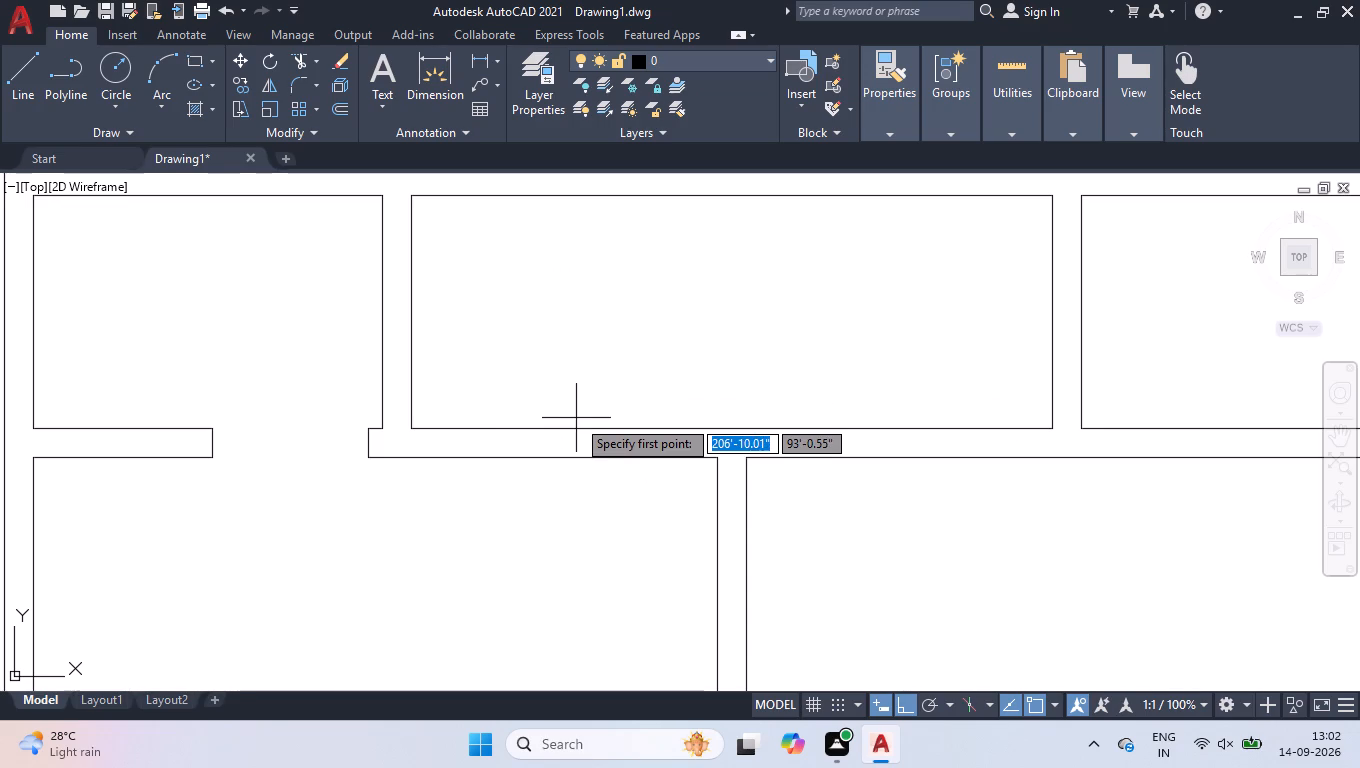
pyautogui.click(450, 434)
pyautogui.click(445, 456)
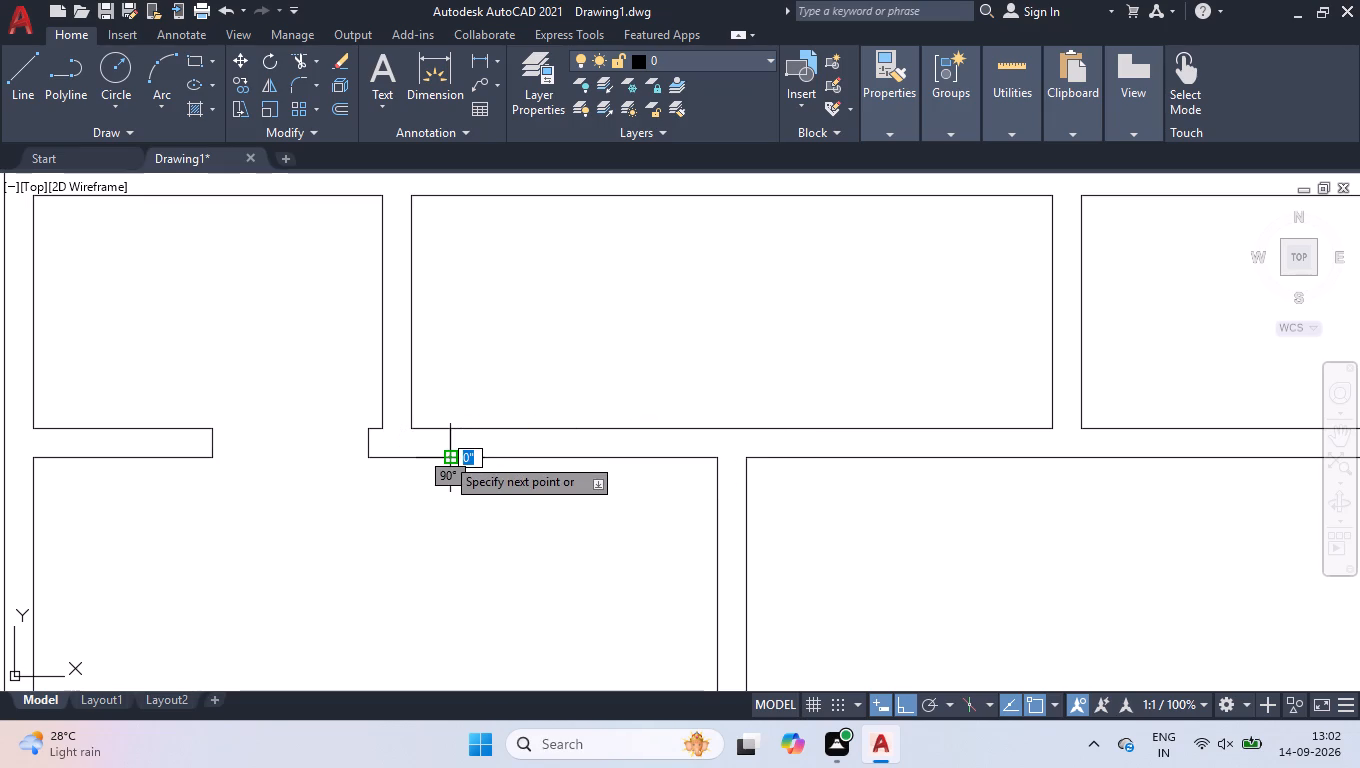
pyautogui.press('Return')
pyautogui.press('Return')
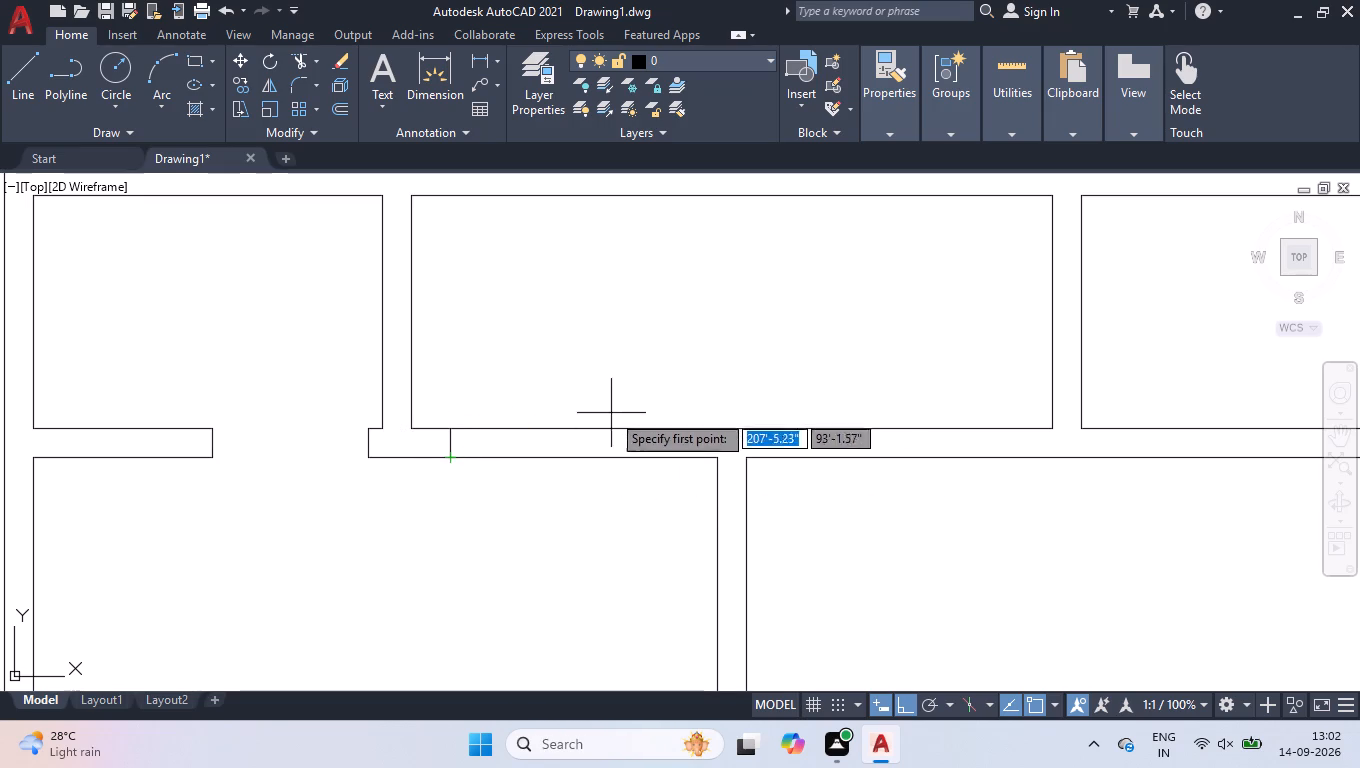
pyautogui.click(602, 427)
pyautogui.click(603, 452)
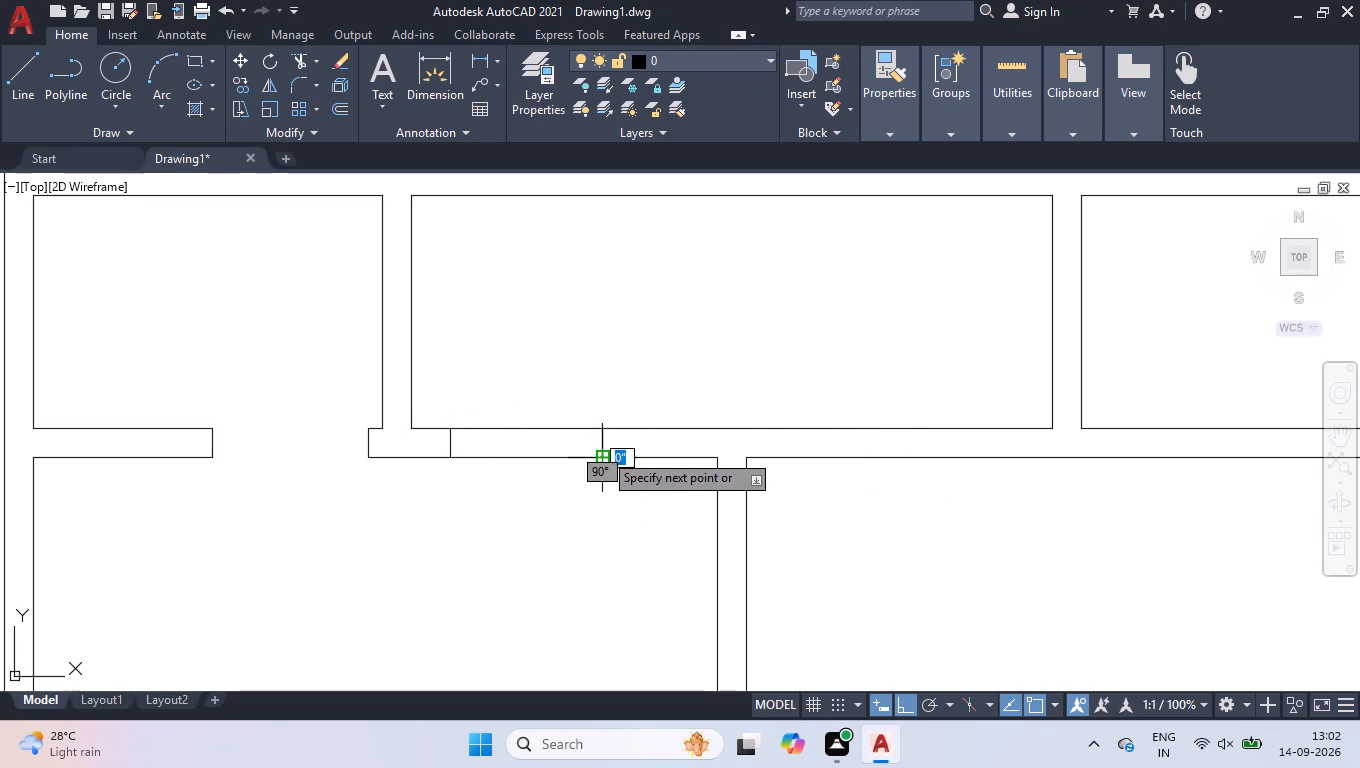
pyautogui.press('Return')
# Draw two more short vertical lines across the wall under the right part of the top-middle room as window ends.
pyautogui.press('Return')
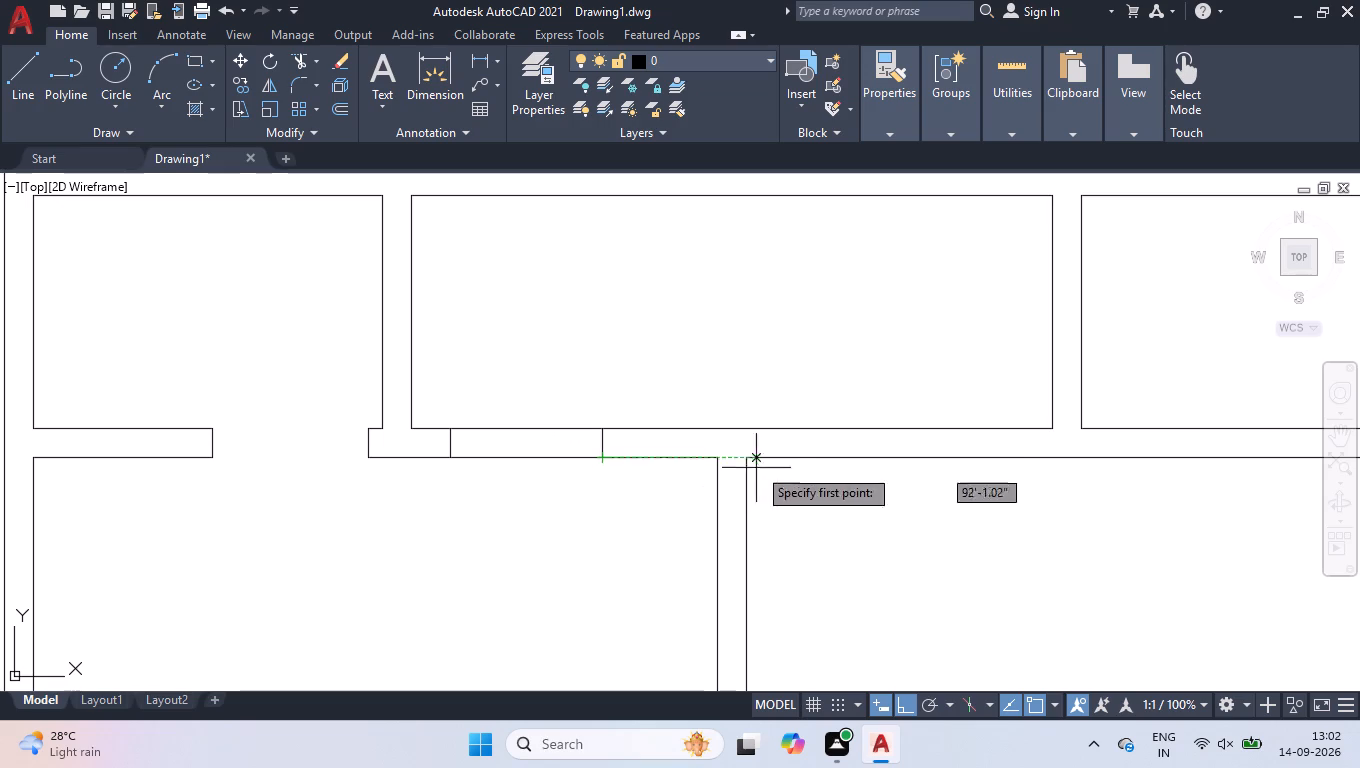
pyautogui.click(783, 430)
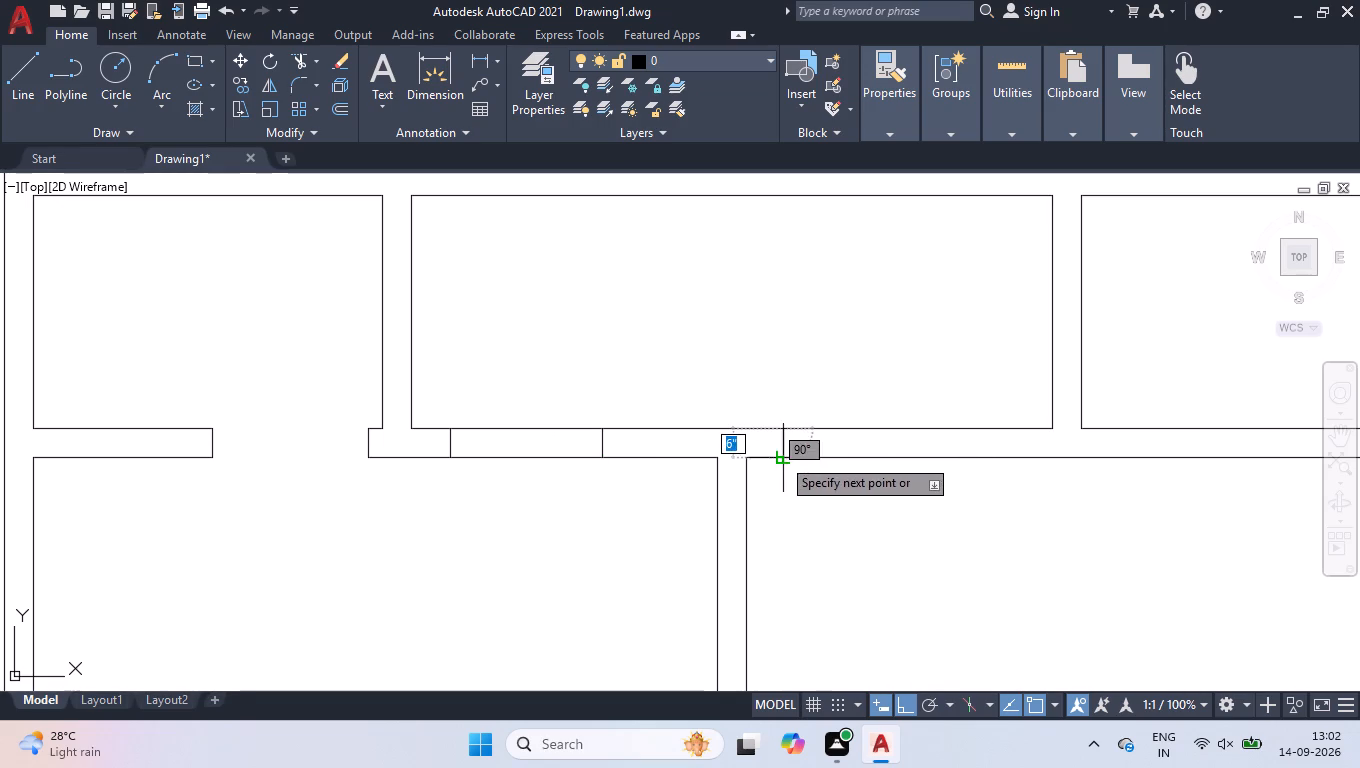
pyautogui.click(781, 457)
pyautogui.press('Return')
pyautogui.press('Return')
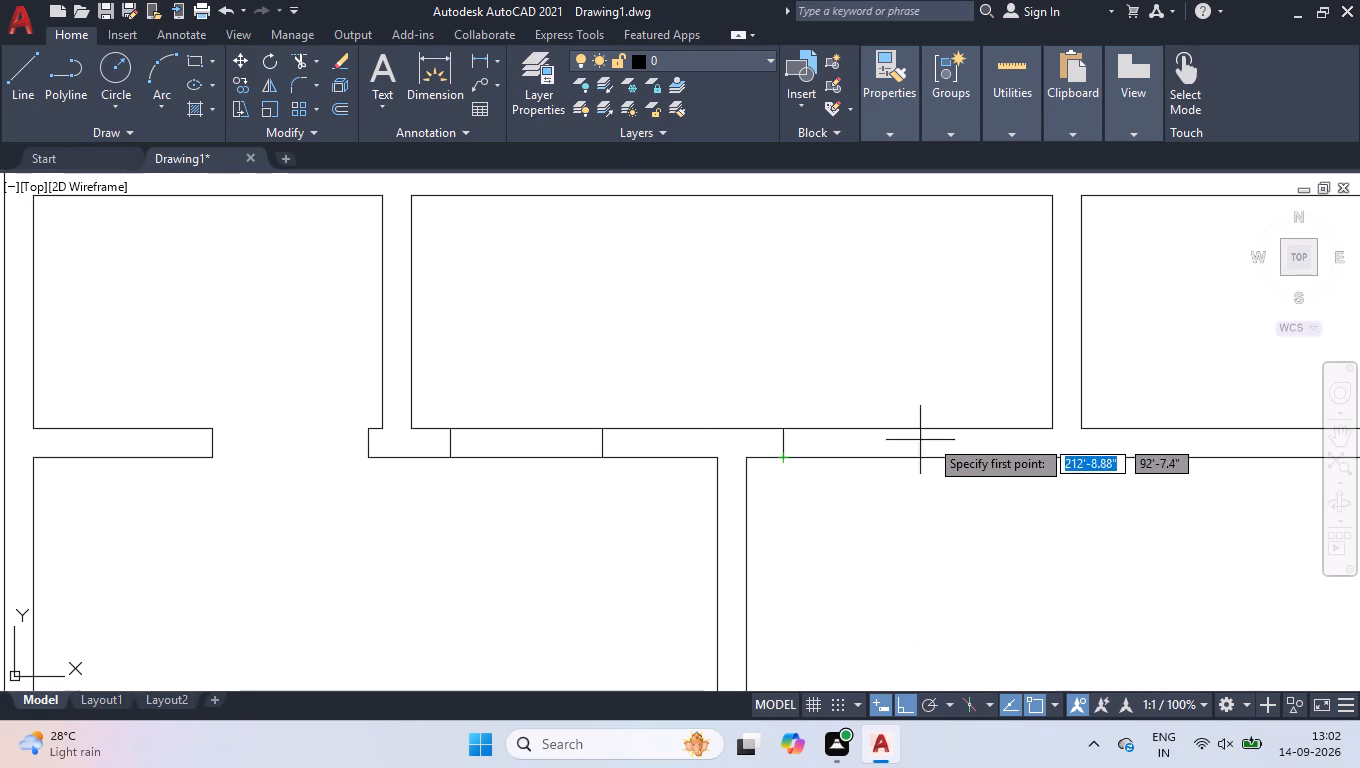
pyautogui.click(957, 430)
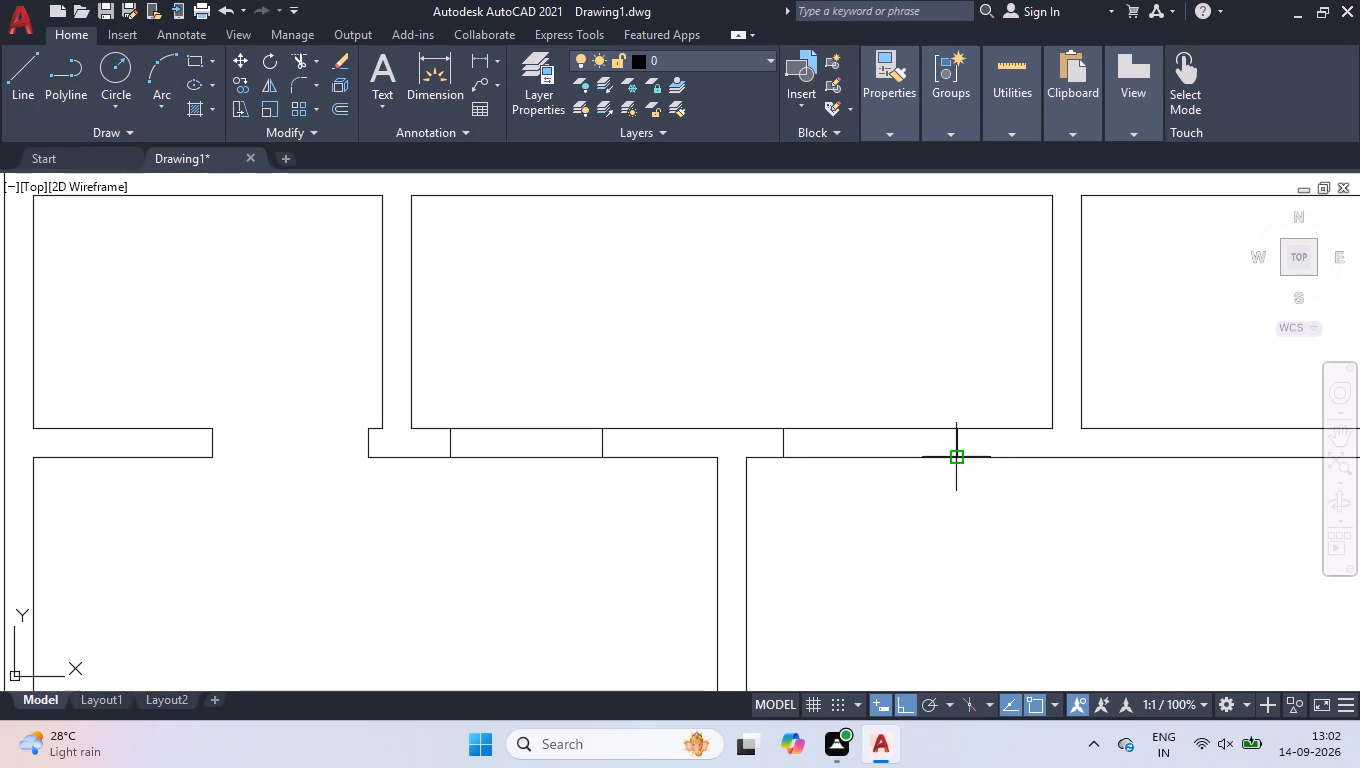
pyautogui.click(956, 457)
pyautogui.press('Return')
# Draw the left window's centre line between the midpoints of its two end lines below the top-middle room.
pyautogui.press('l')
pyautogui.press('Return')
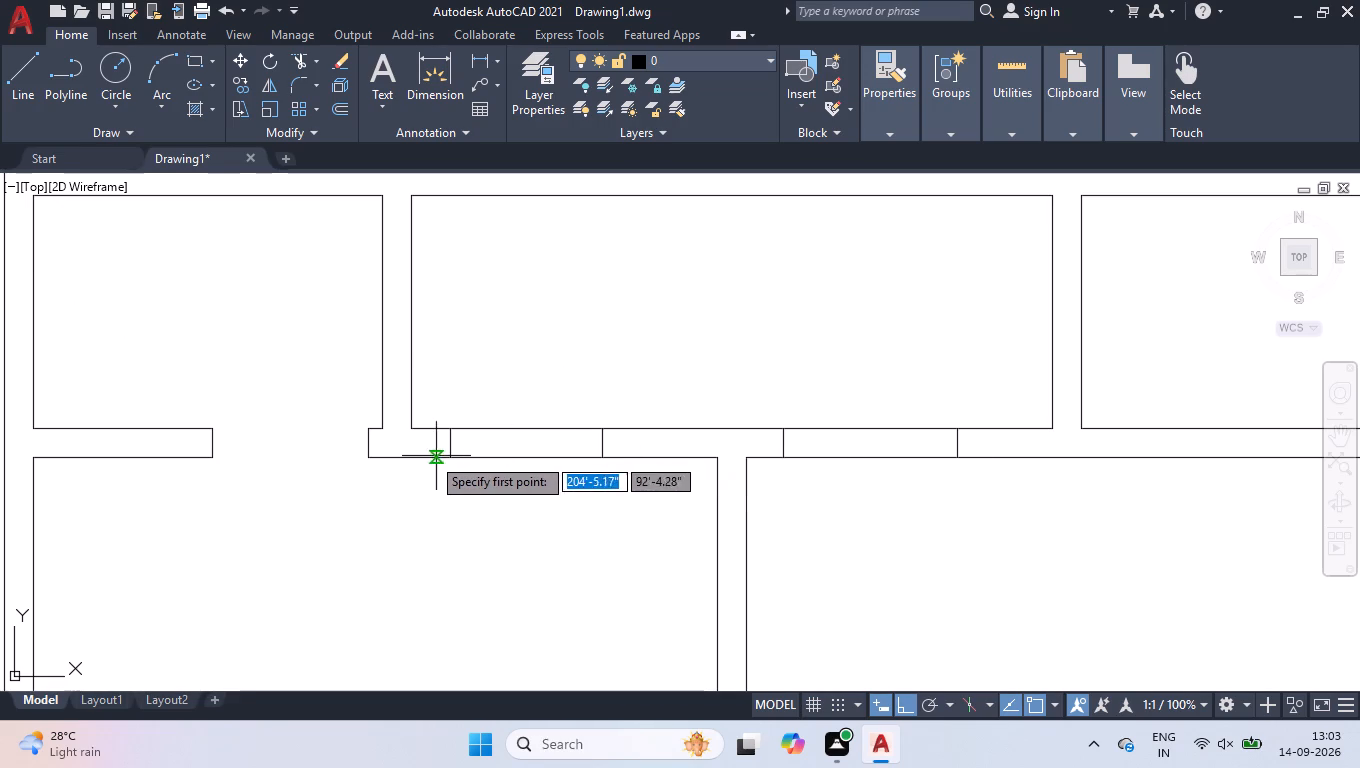
pyautogui.scroll(2, 515, 452)
pyautogui.click(343, 431)
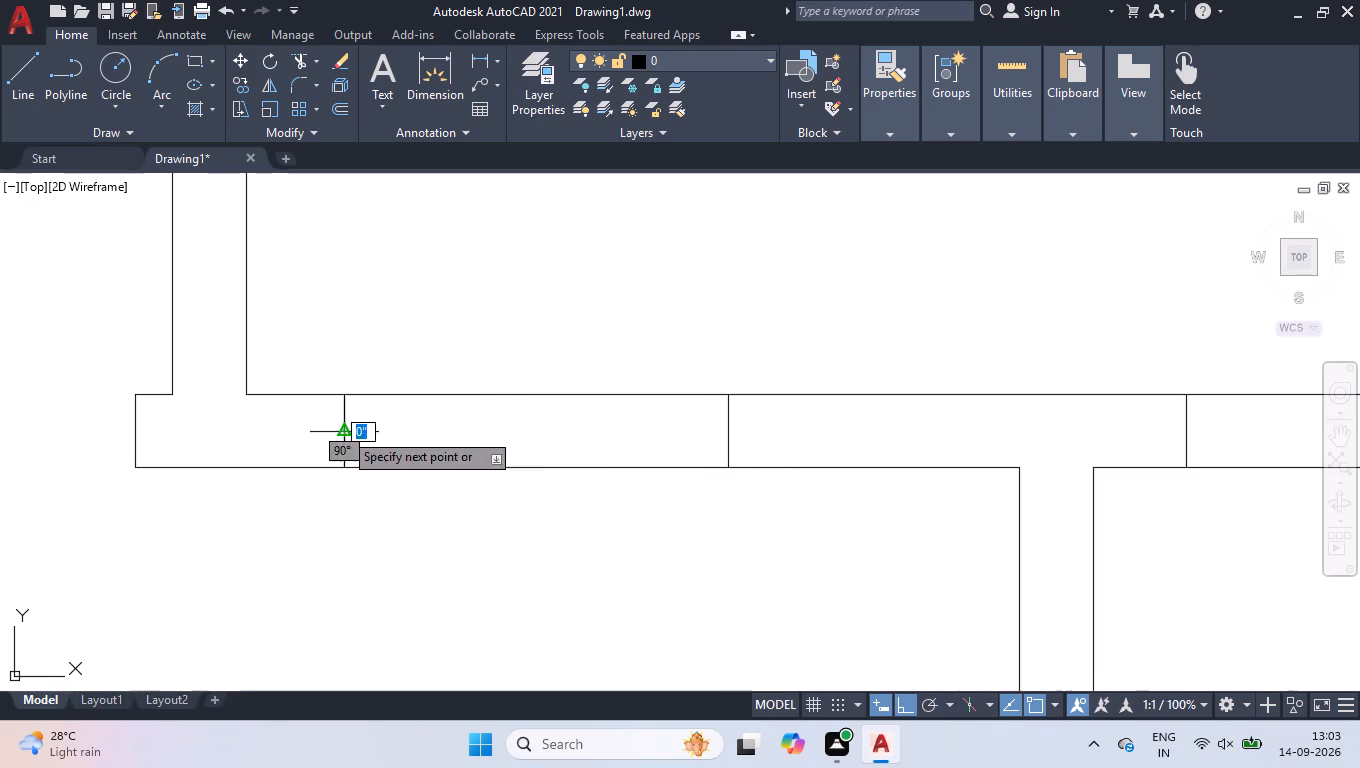
pyautogui.click(729, 431)
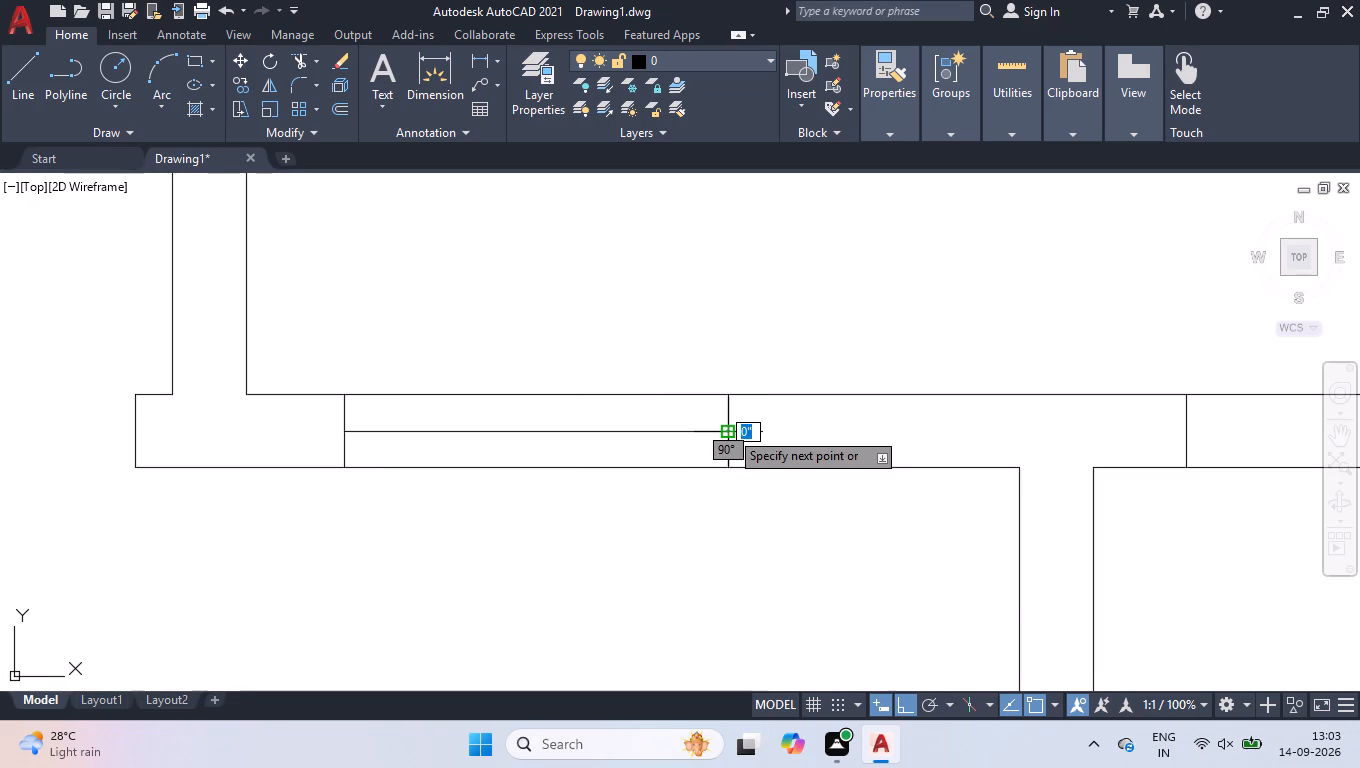
pyautogui.press('Return')
# Draw the right window's centre line between the midpoints of its two end lines below the top-middle room.
pyautogui.press('Return')
pyautogui.scroll(-3, 726, 430)
pyautogui.scroll(2, 987, 399)
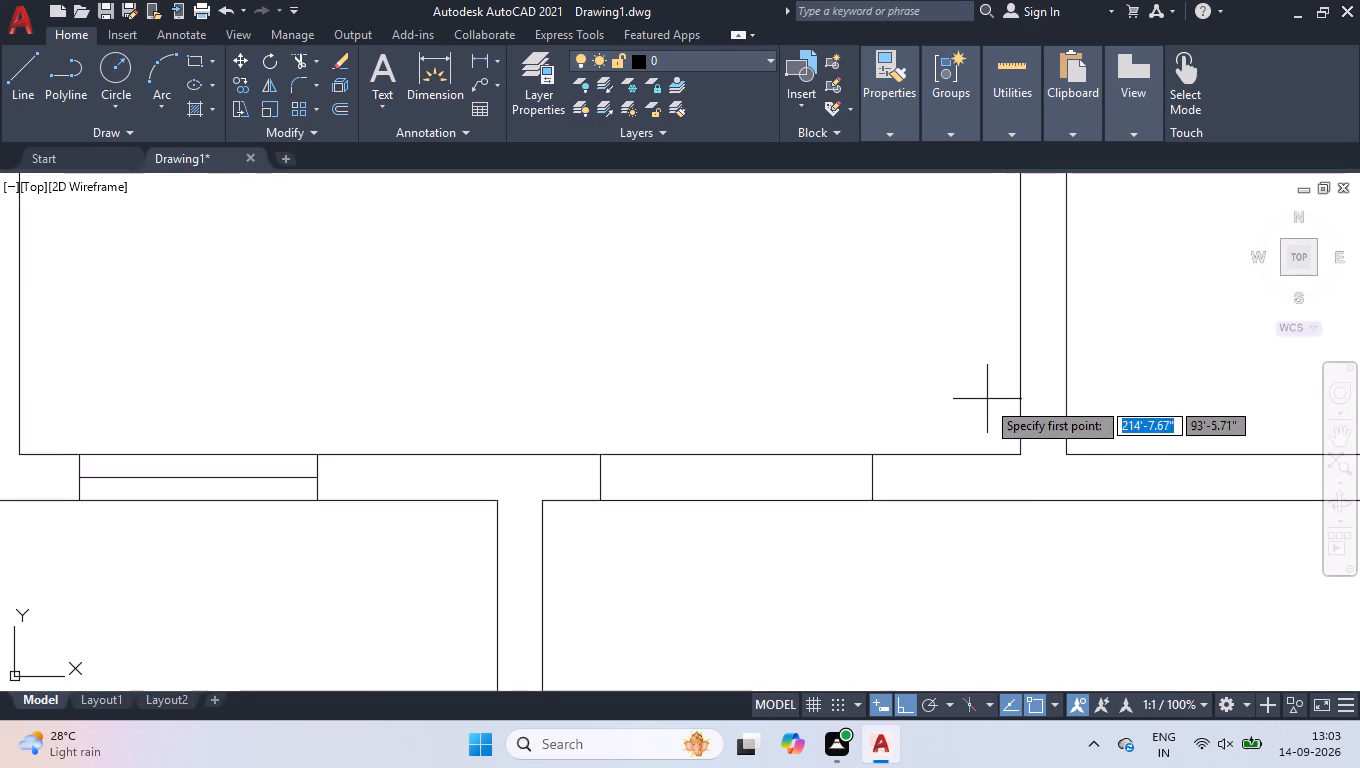
pyautogui.scroll(1, 787, 514)
pyautogui.click(490, 458)
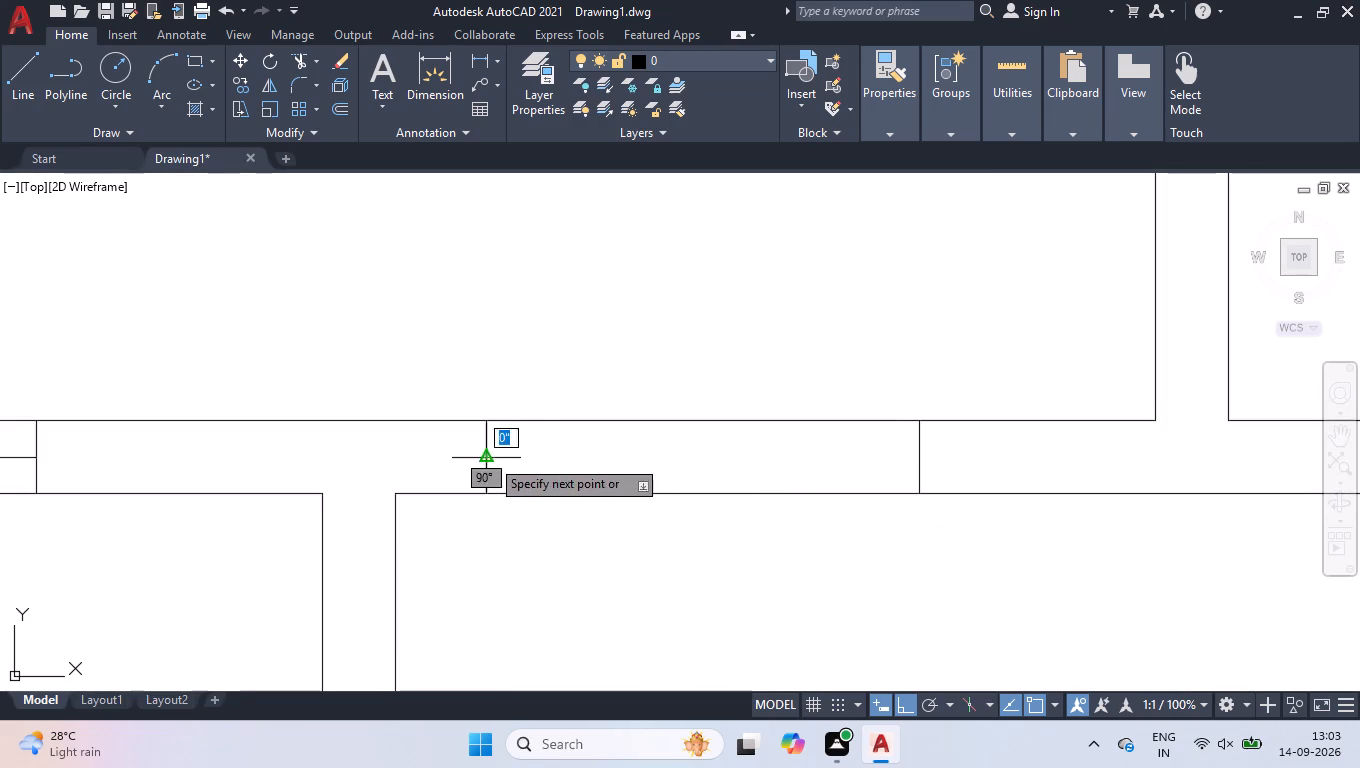
pyautogui.click(920, 455)
pyautogui.press('Return')
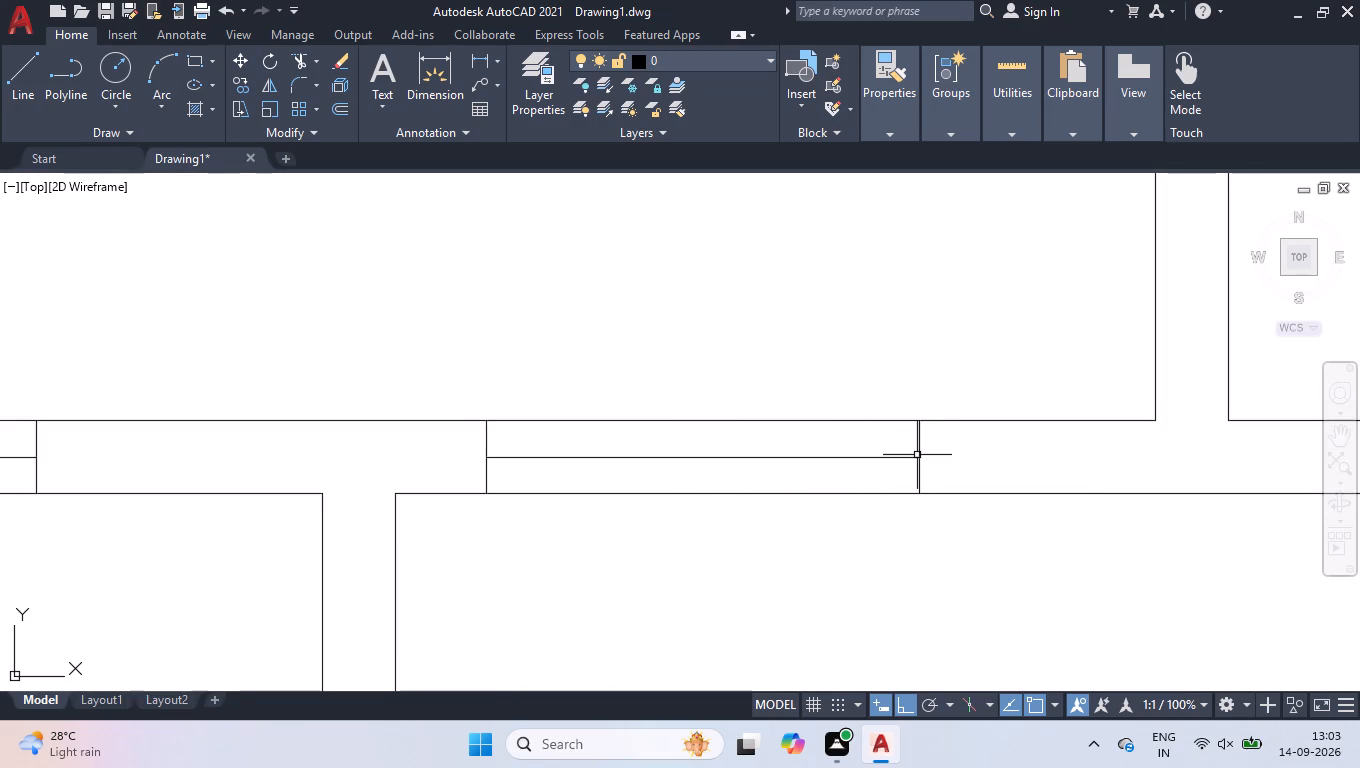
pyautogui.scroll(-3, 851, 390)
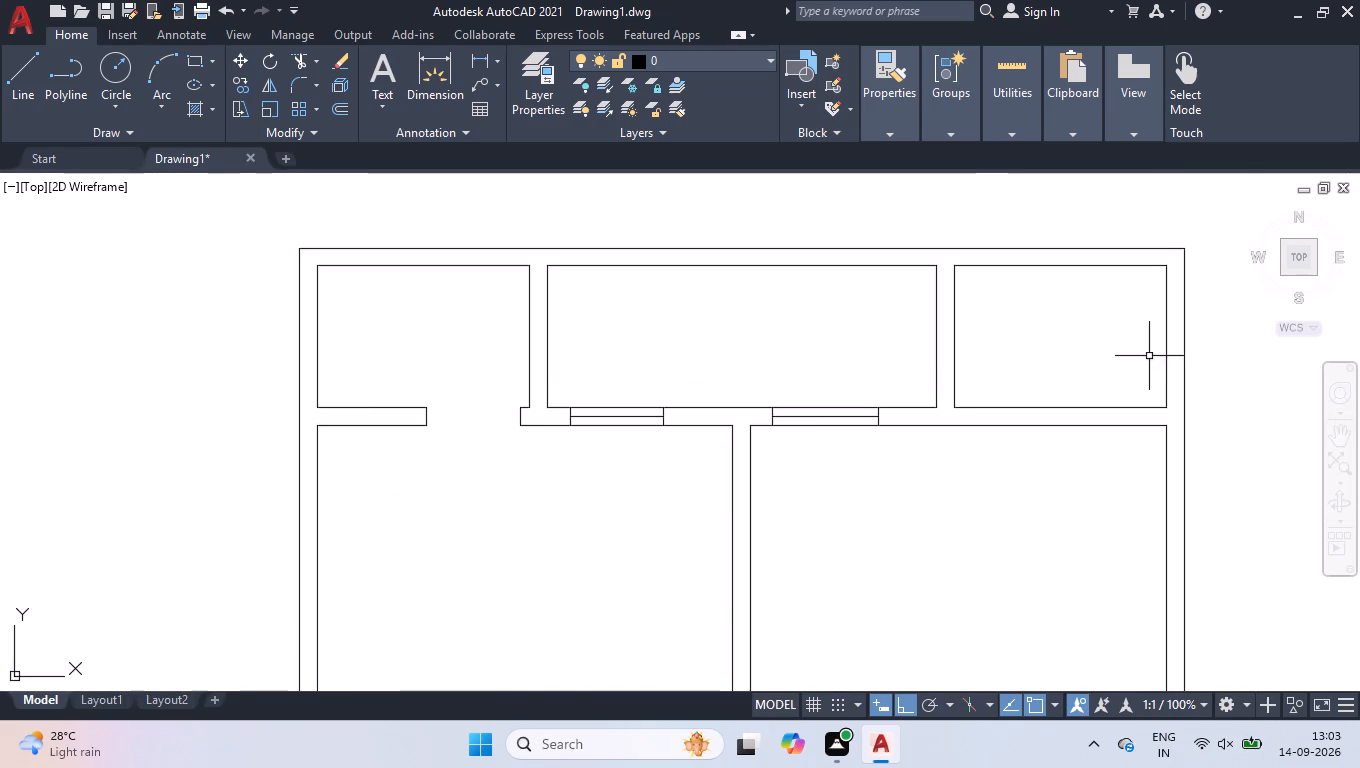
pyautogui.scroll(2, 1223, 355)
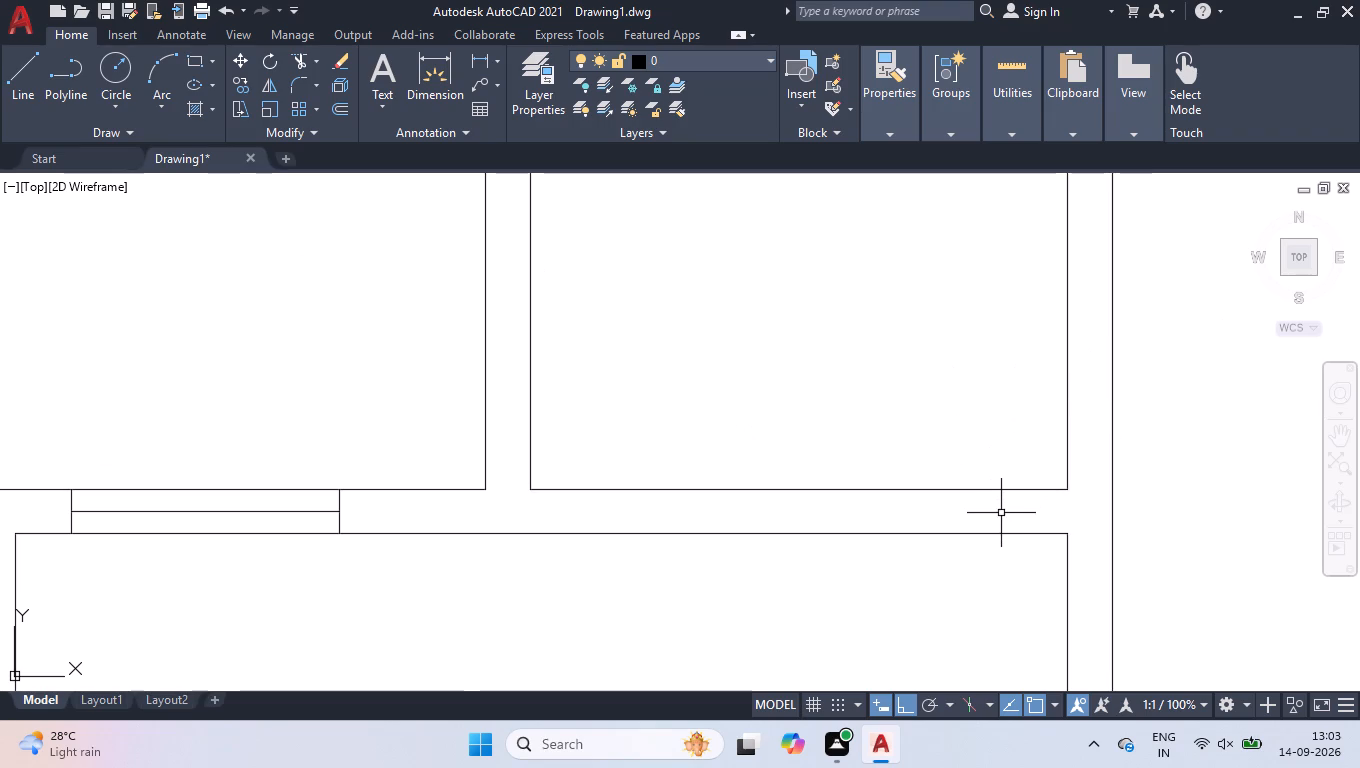
# Draw a 6" vertical line across the wall below the top-right room, near its right end, as a door jamb.
pyautogui.press('l')
pyautogui.press('Return')
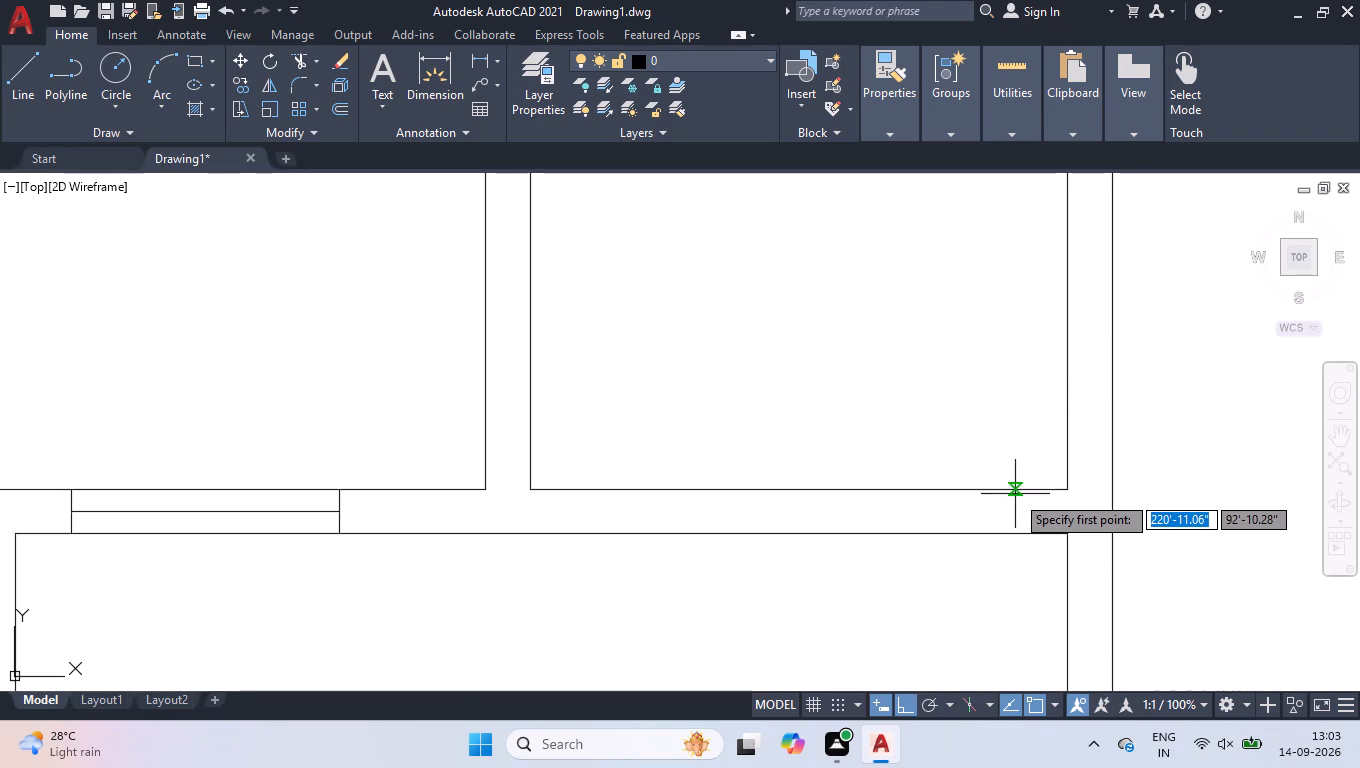
pyautogui.click(1016, 492)
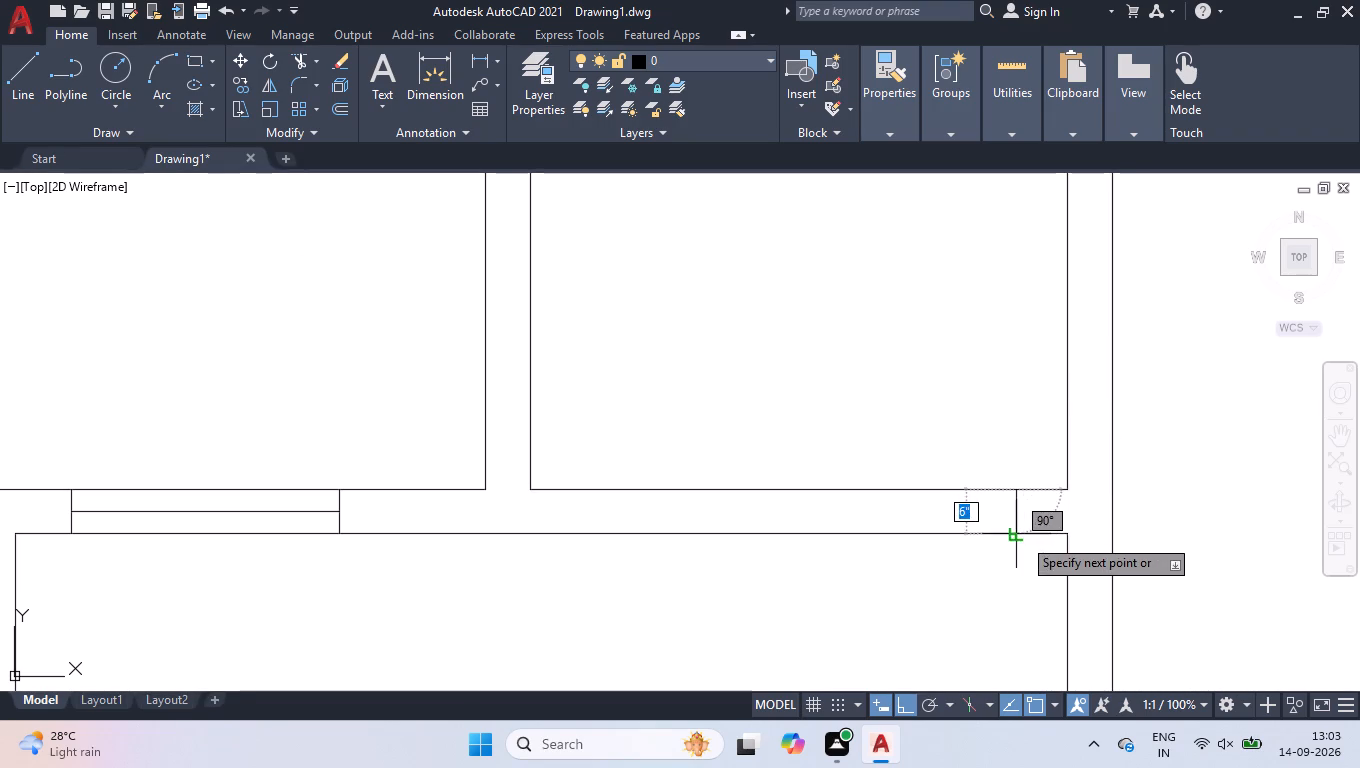
pyautogui.click(1016, 537)
pyautogui.press('Return')
# Offset the new jamb line 2'8" to the left to mark the other side of the door opening.
pyautogui.write('OFF')
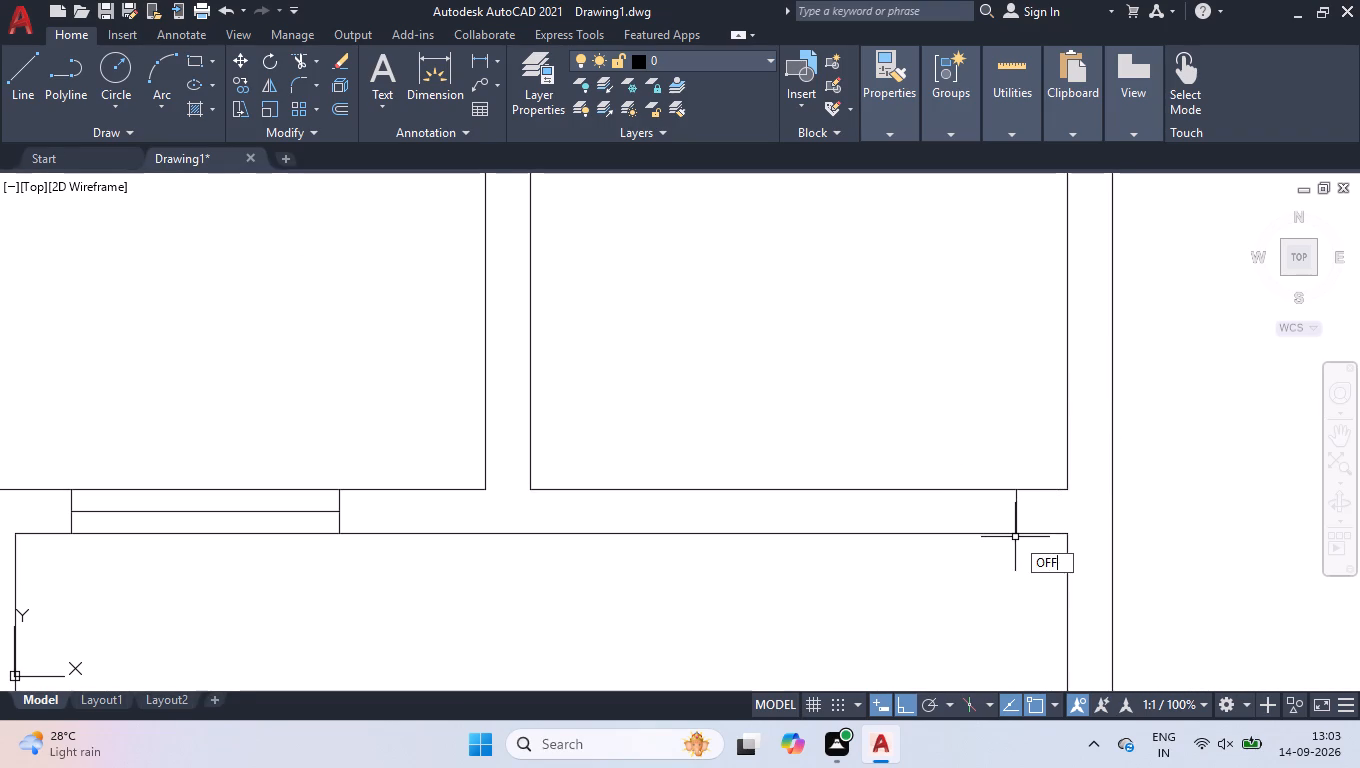
pyautogui.press('Return')
pyautogui.write("2'8")
pyautogui.press('Return')
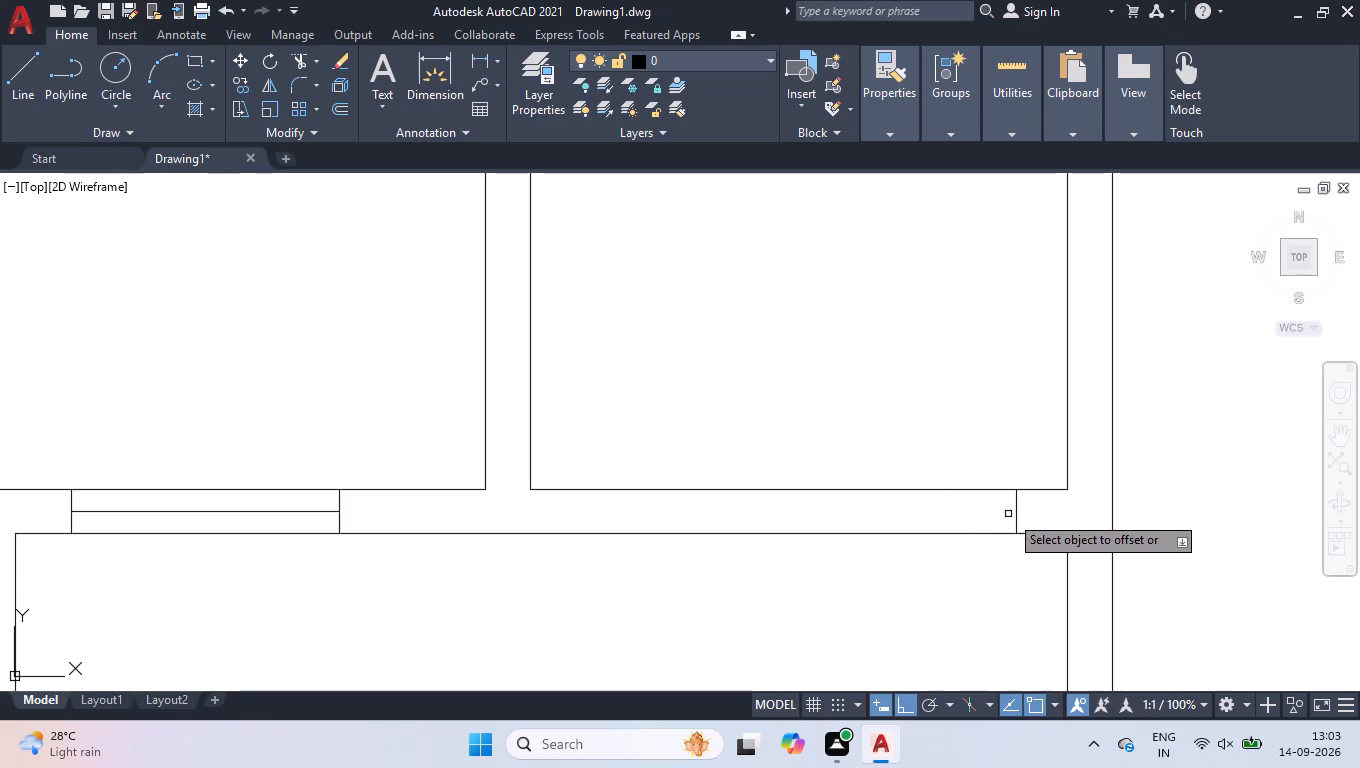
pyautogui.click(1020, 509)
pyautogui.click(1018, 510)
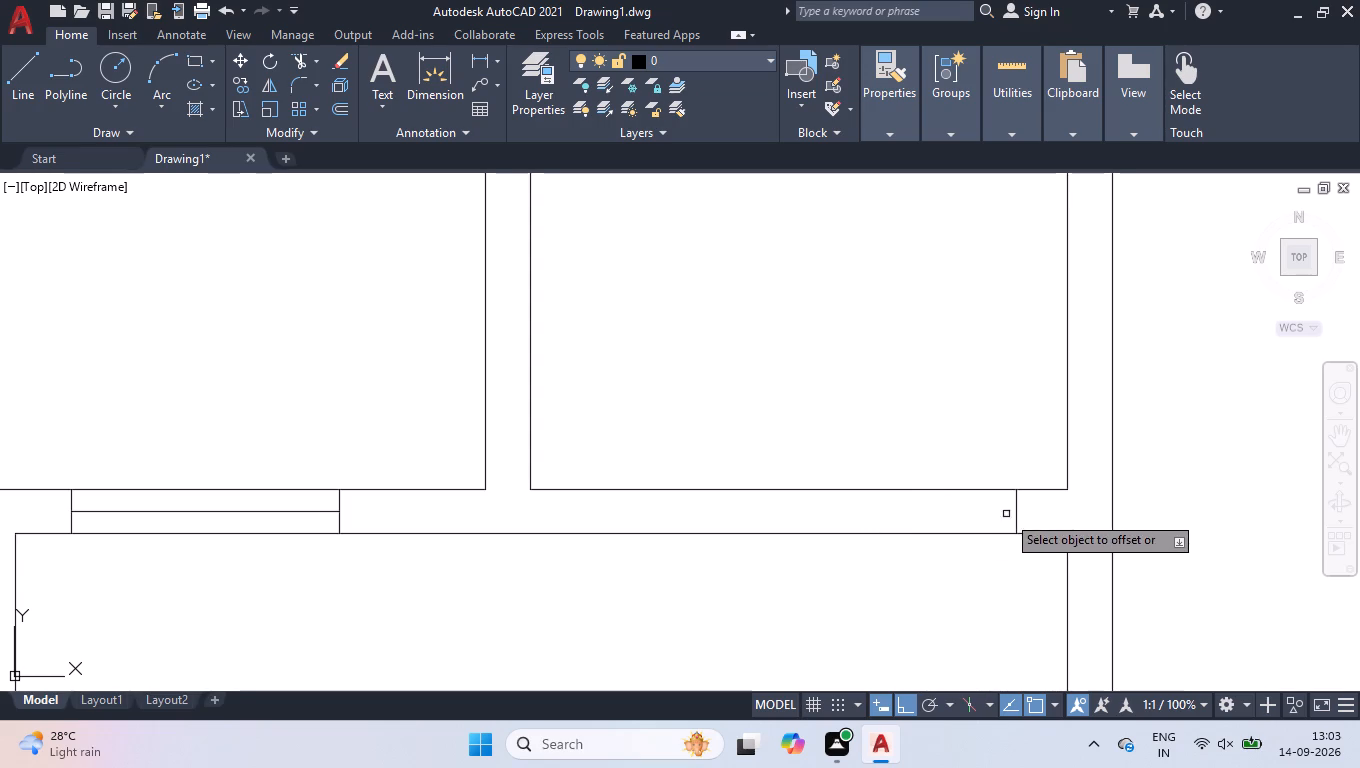
pyautogui.click(1015, 510)
pyautogui.click(970, 511)
pyautogui.press('Return')
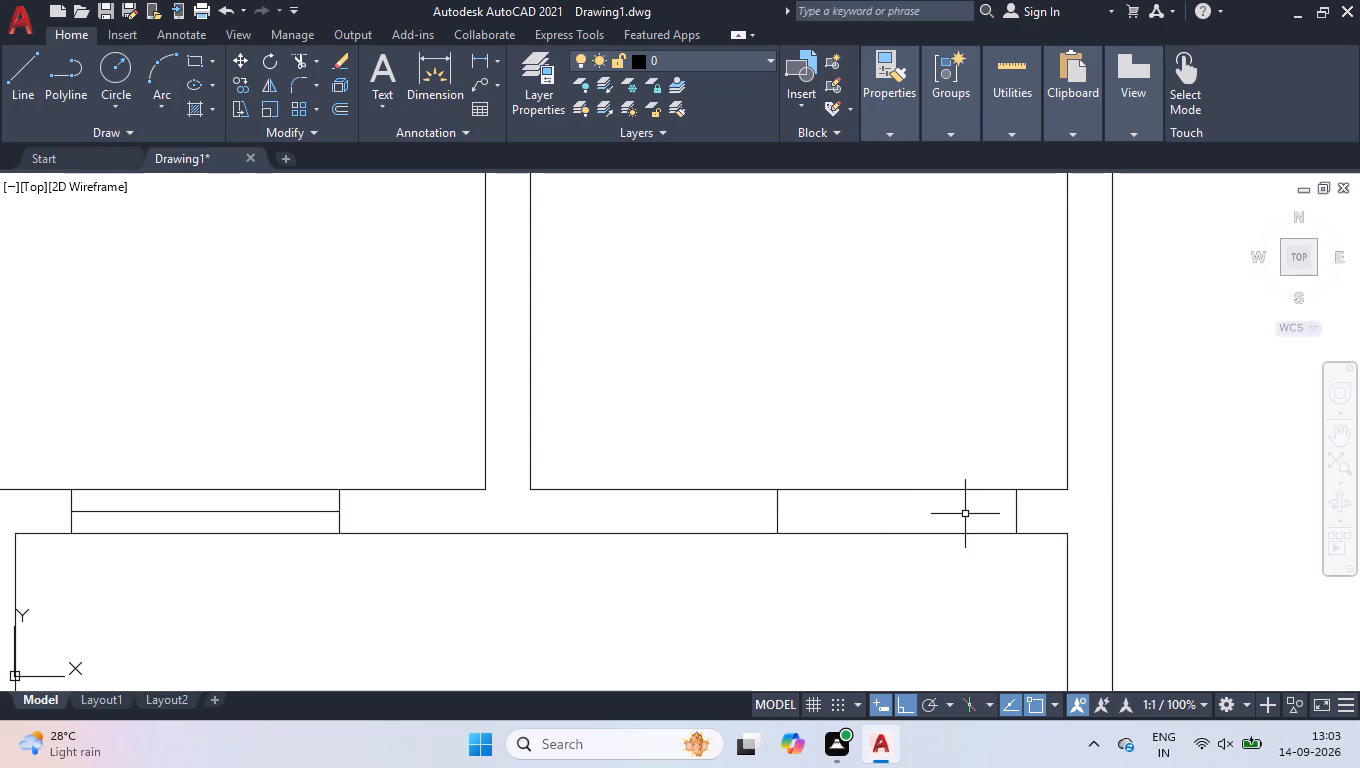
# Trim both wall lines between the two jamb lines to open the doorway below the top-right room.
pyautogui.write('TR')
pyautogui.press('Return')
pyautogui.click(950, 439)
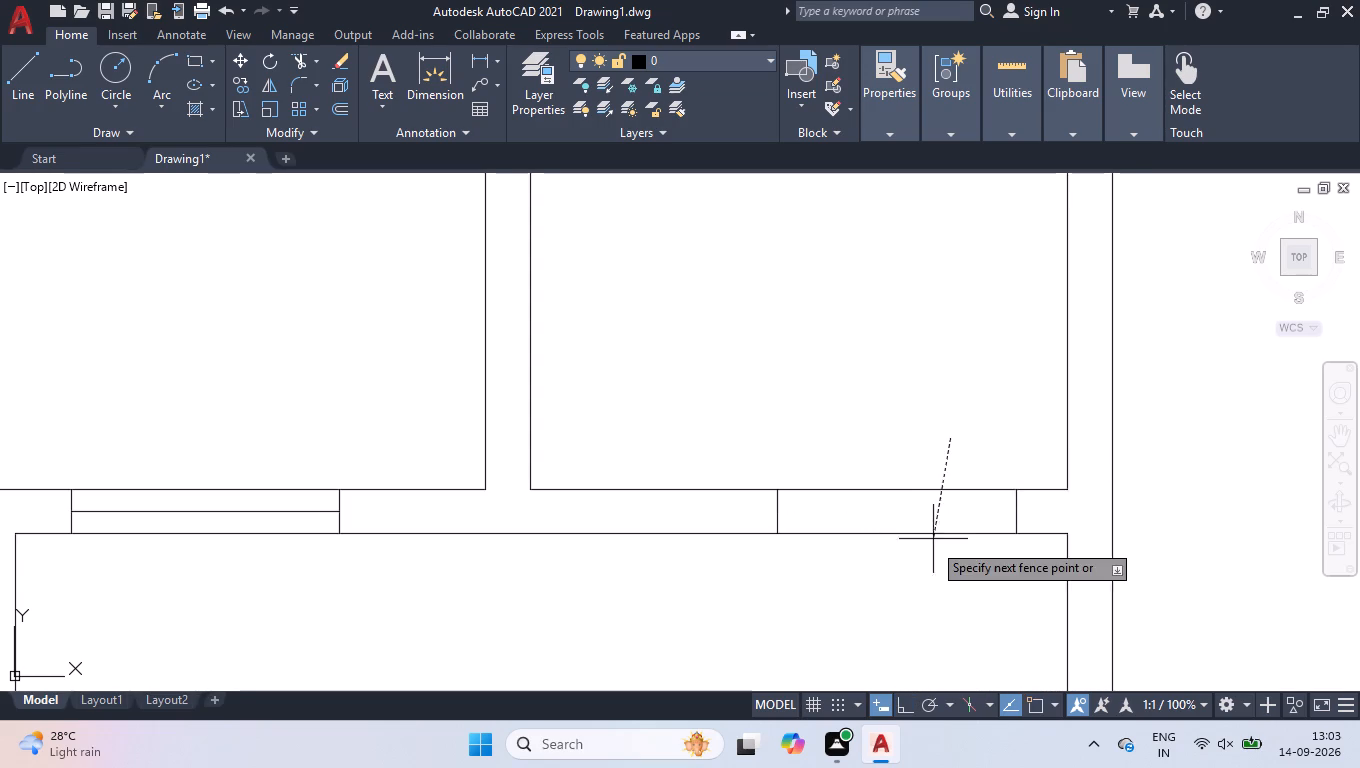
pyautogui.click(928, 561)
pyautogui.press('Return')
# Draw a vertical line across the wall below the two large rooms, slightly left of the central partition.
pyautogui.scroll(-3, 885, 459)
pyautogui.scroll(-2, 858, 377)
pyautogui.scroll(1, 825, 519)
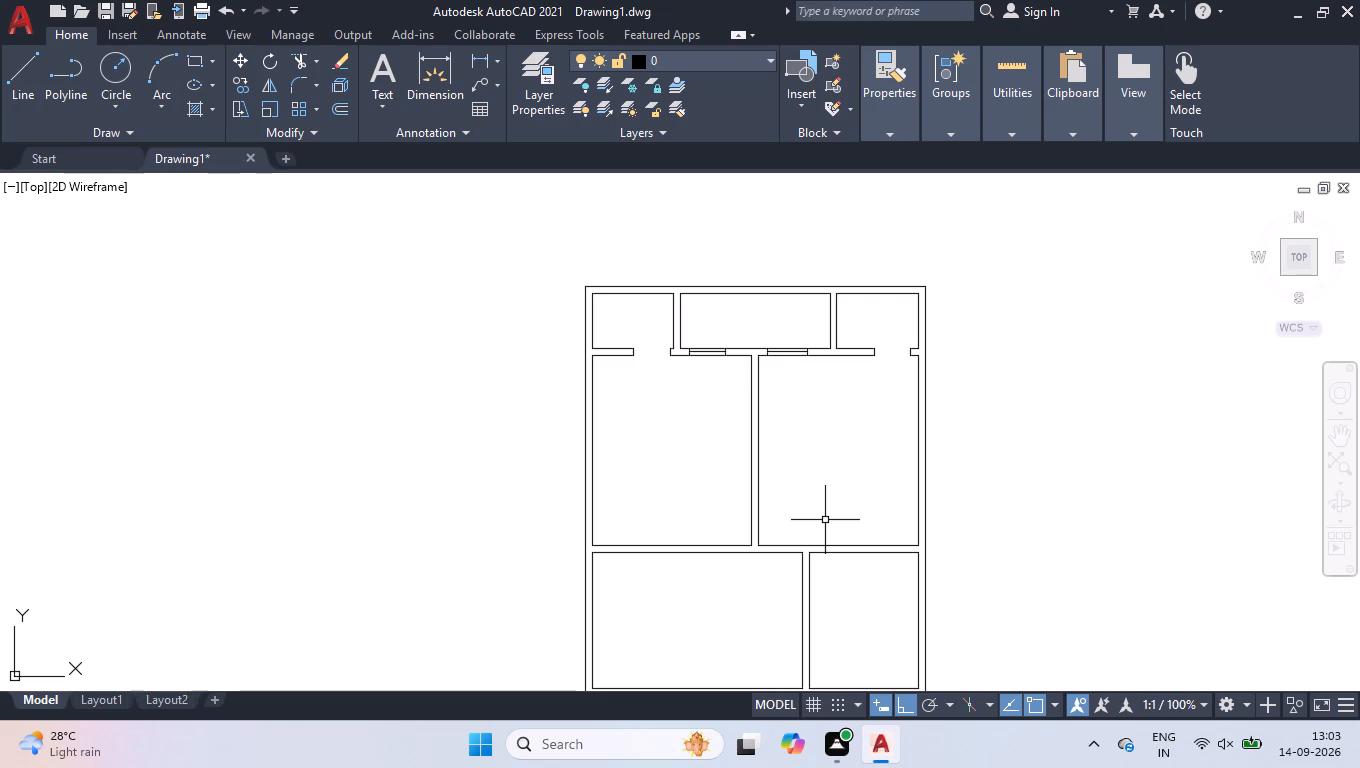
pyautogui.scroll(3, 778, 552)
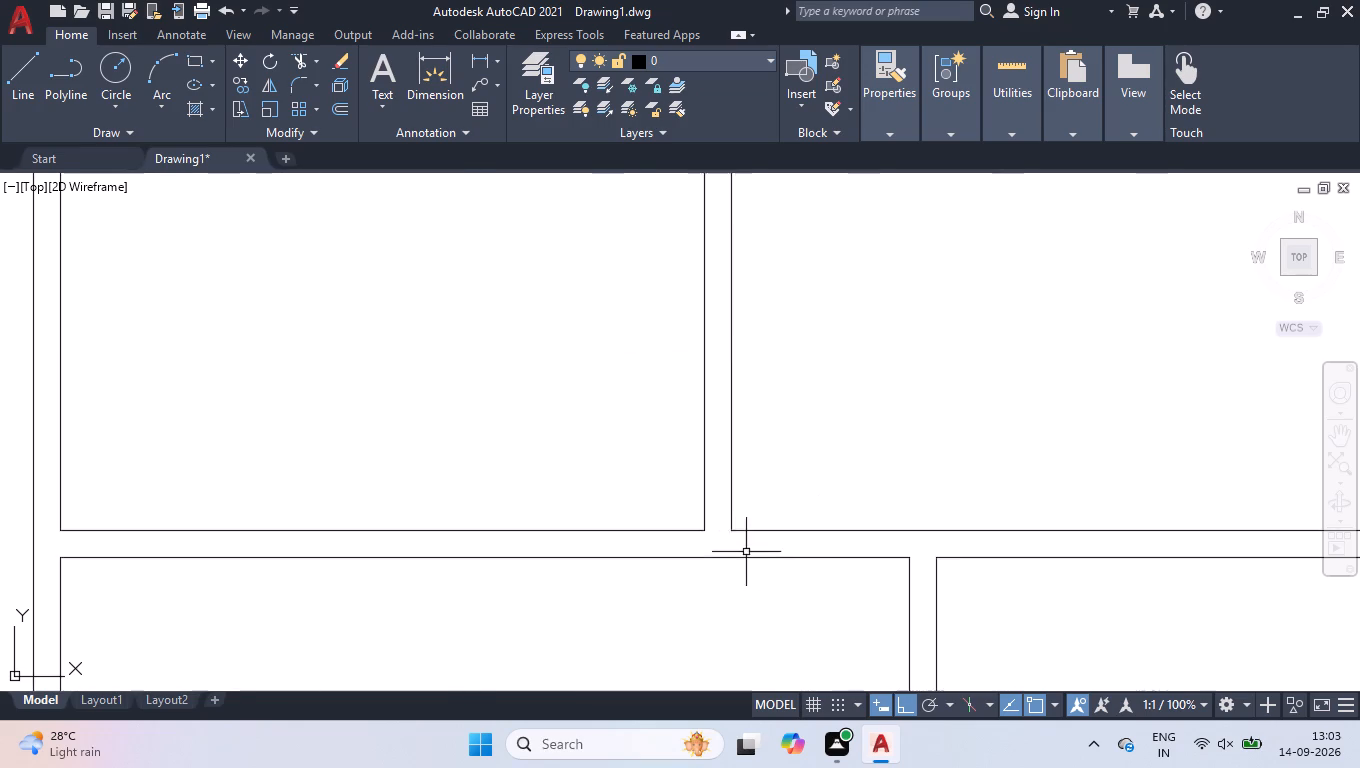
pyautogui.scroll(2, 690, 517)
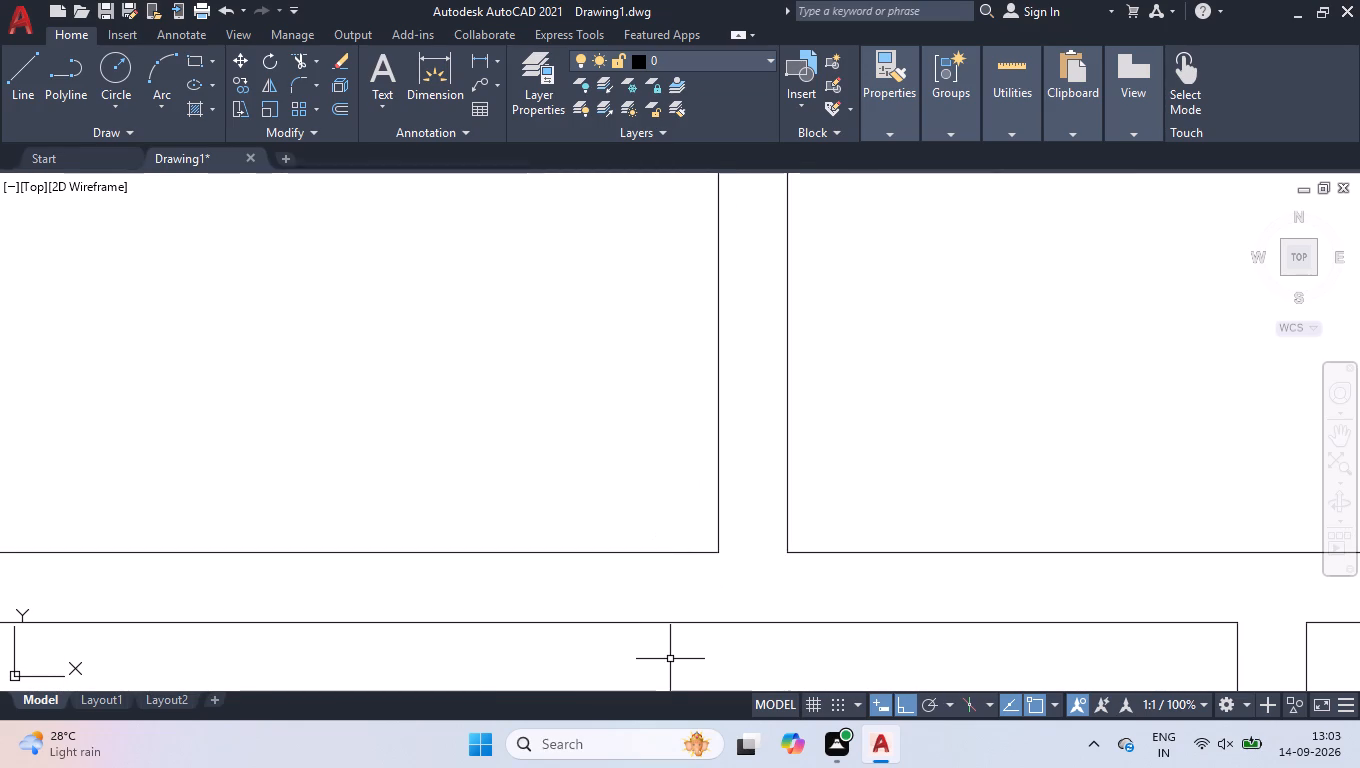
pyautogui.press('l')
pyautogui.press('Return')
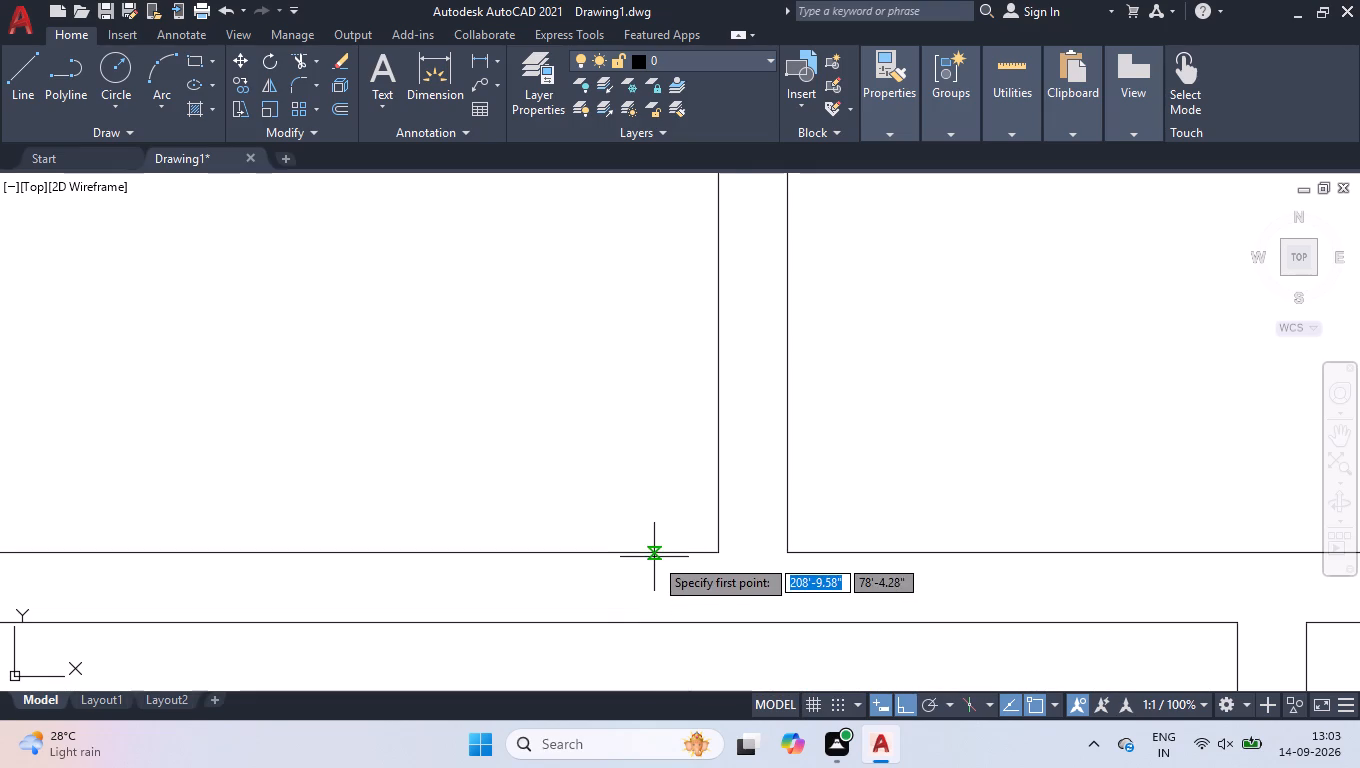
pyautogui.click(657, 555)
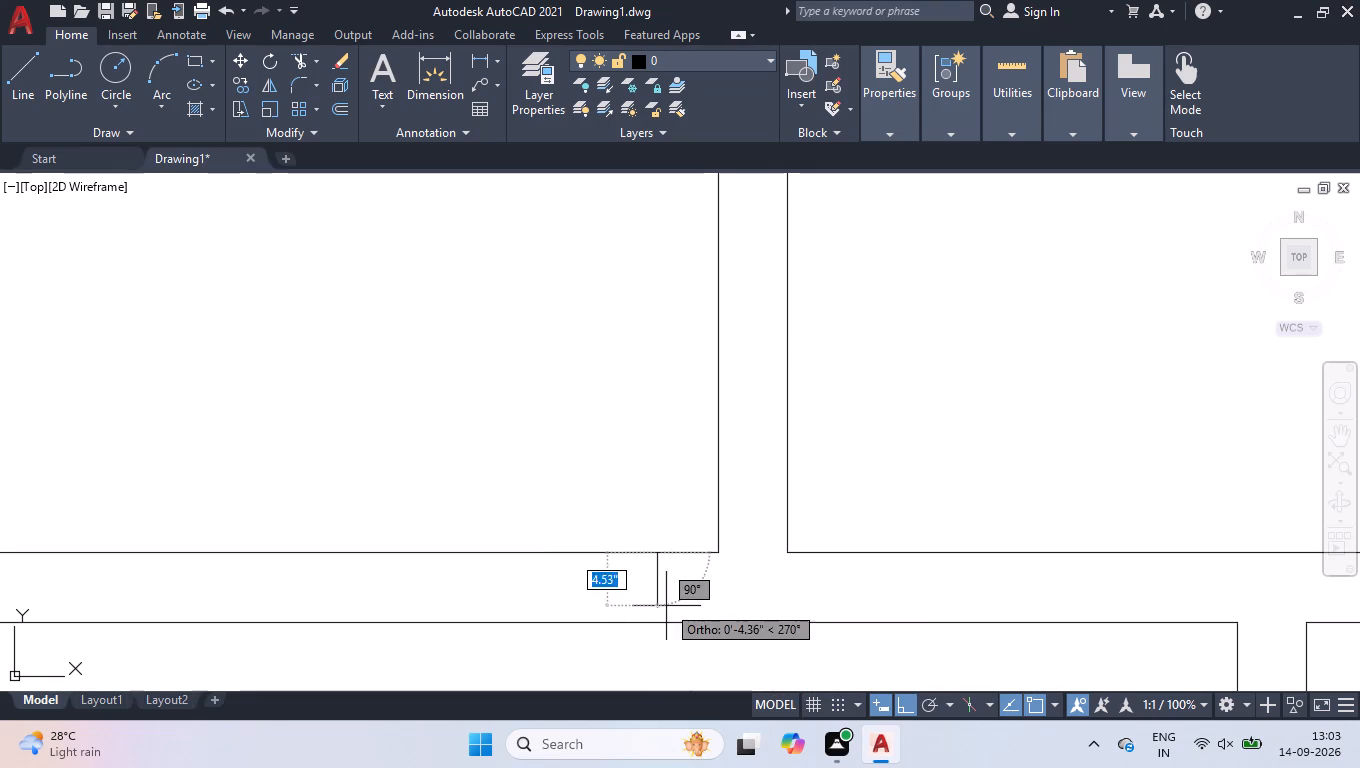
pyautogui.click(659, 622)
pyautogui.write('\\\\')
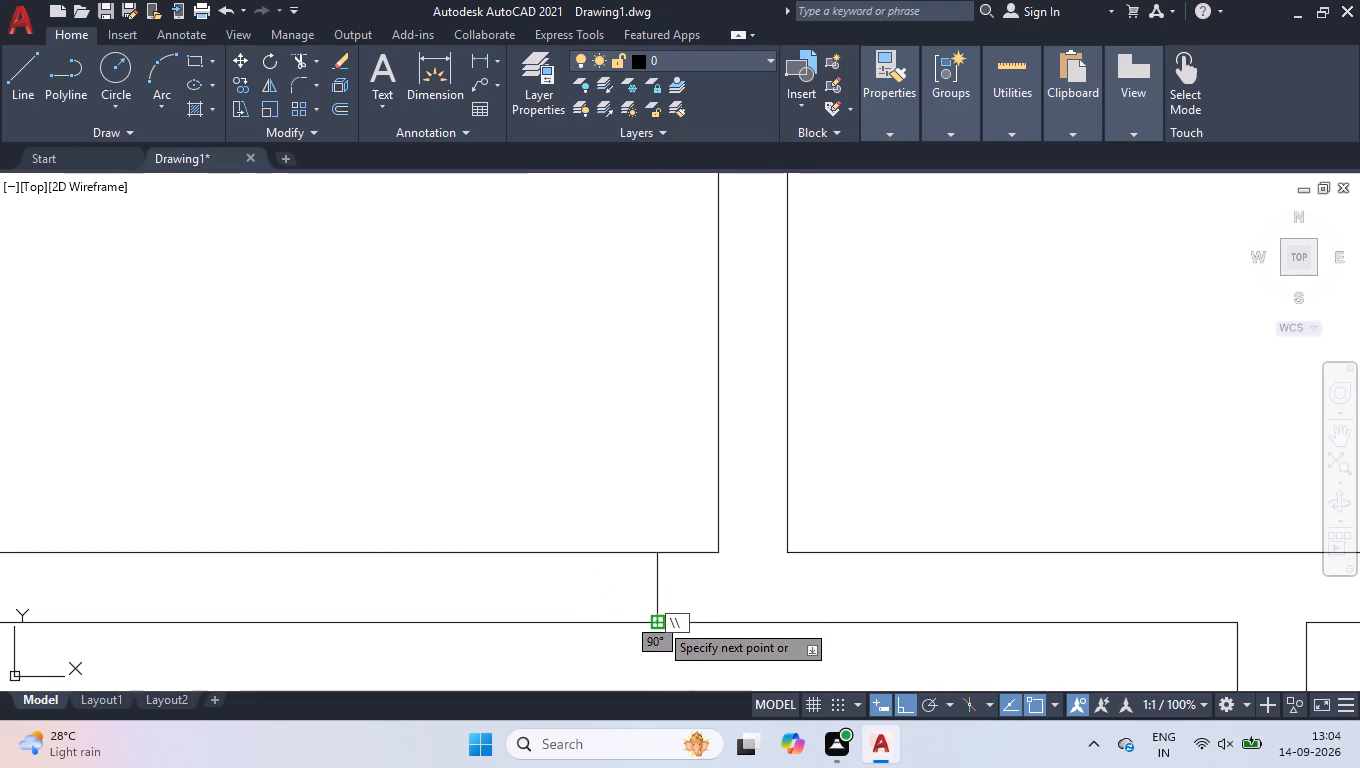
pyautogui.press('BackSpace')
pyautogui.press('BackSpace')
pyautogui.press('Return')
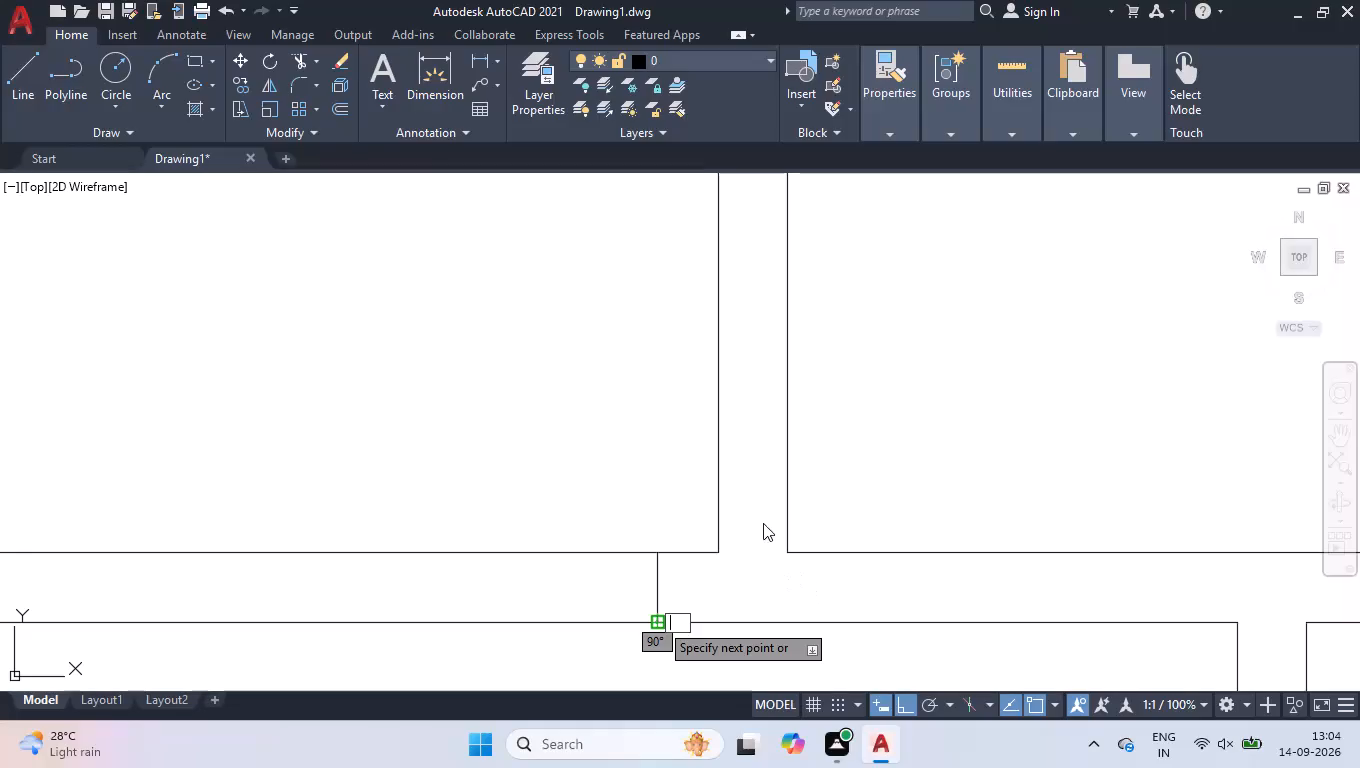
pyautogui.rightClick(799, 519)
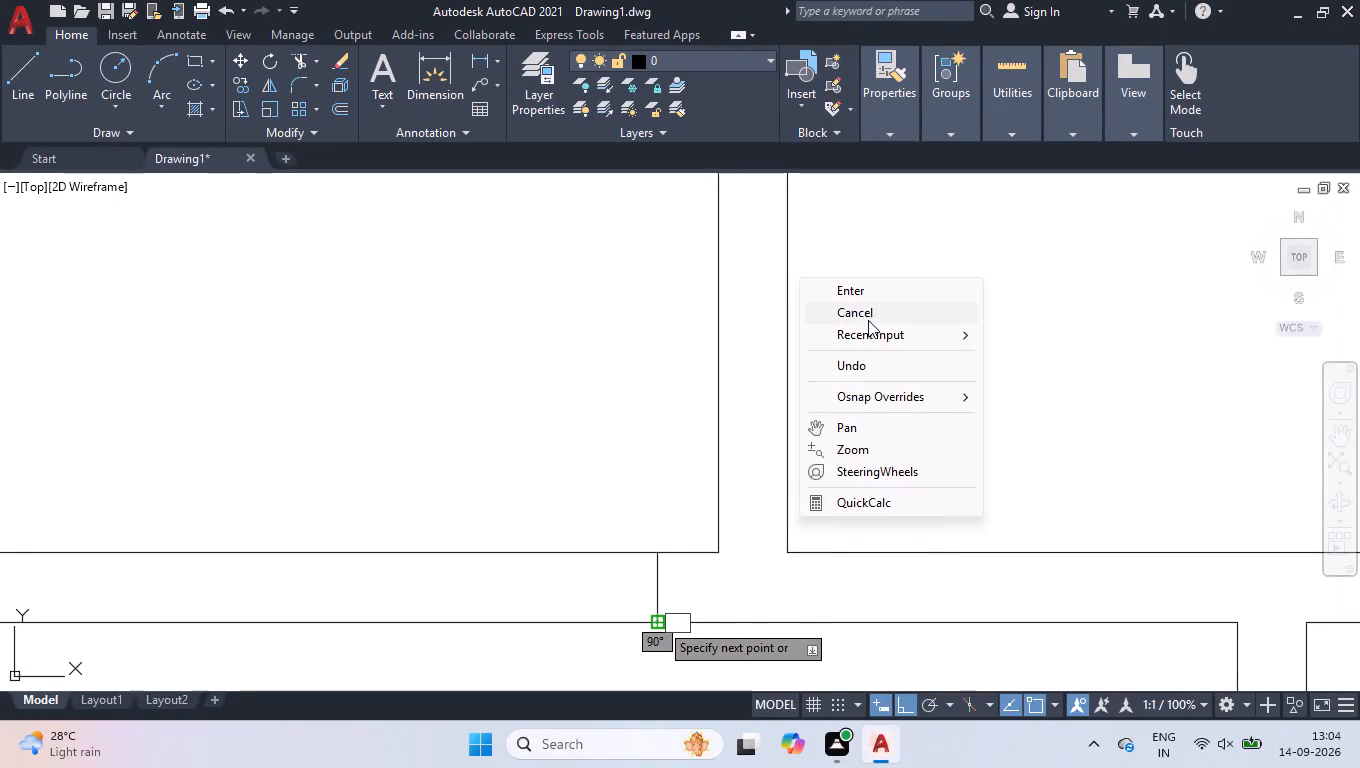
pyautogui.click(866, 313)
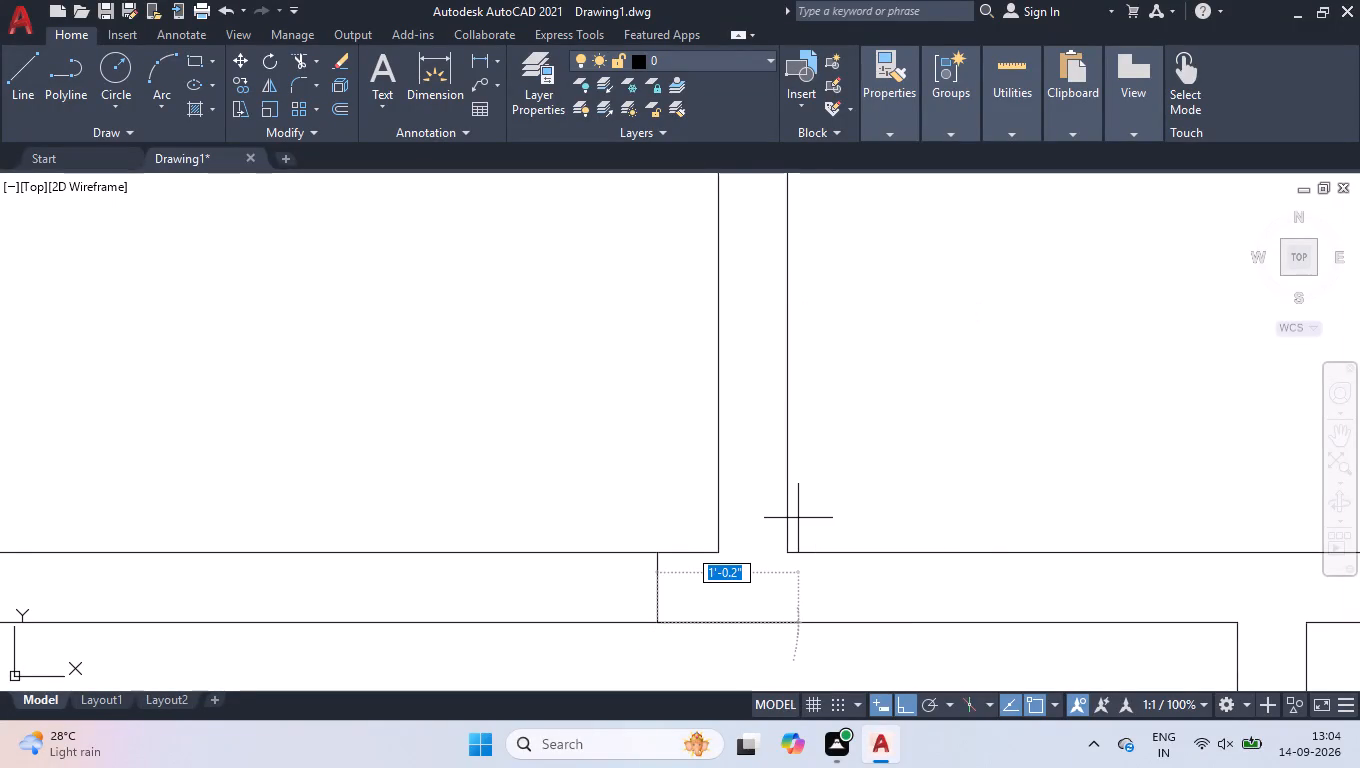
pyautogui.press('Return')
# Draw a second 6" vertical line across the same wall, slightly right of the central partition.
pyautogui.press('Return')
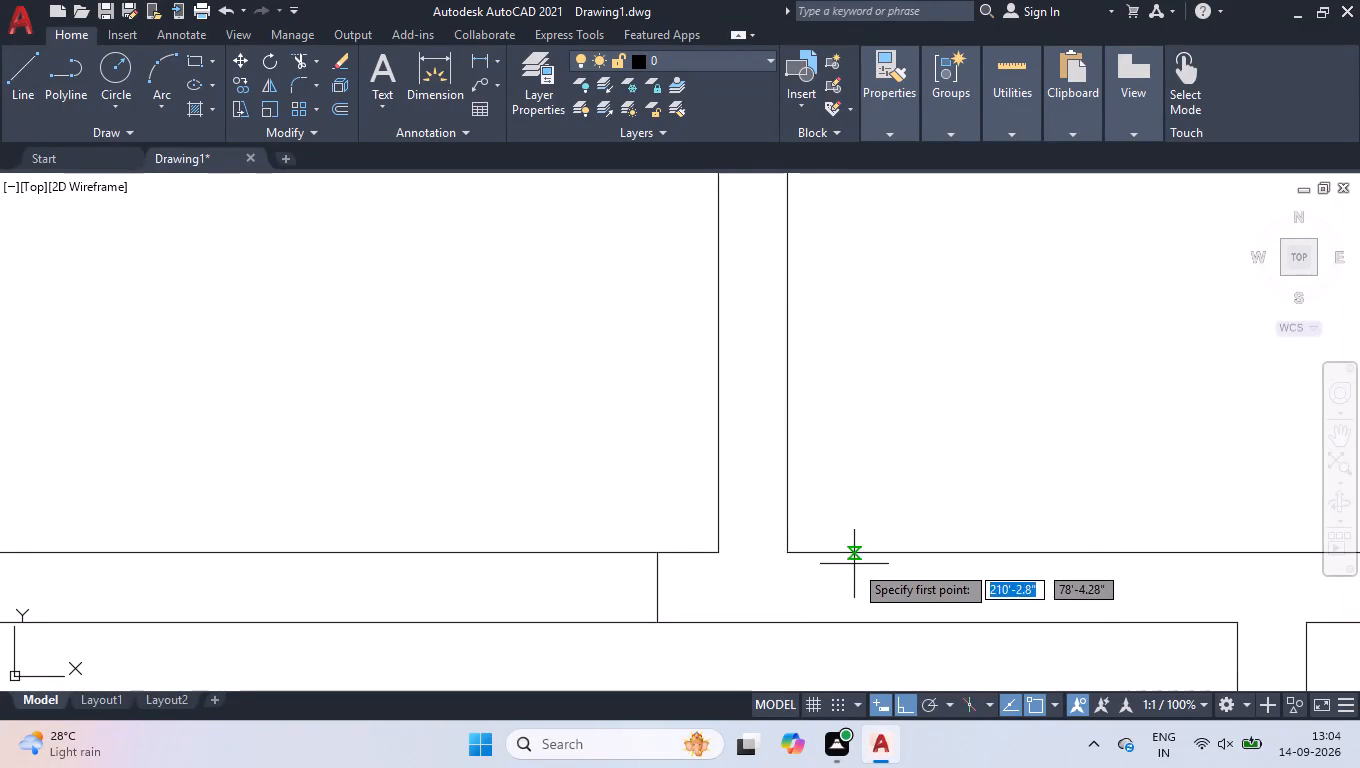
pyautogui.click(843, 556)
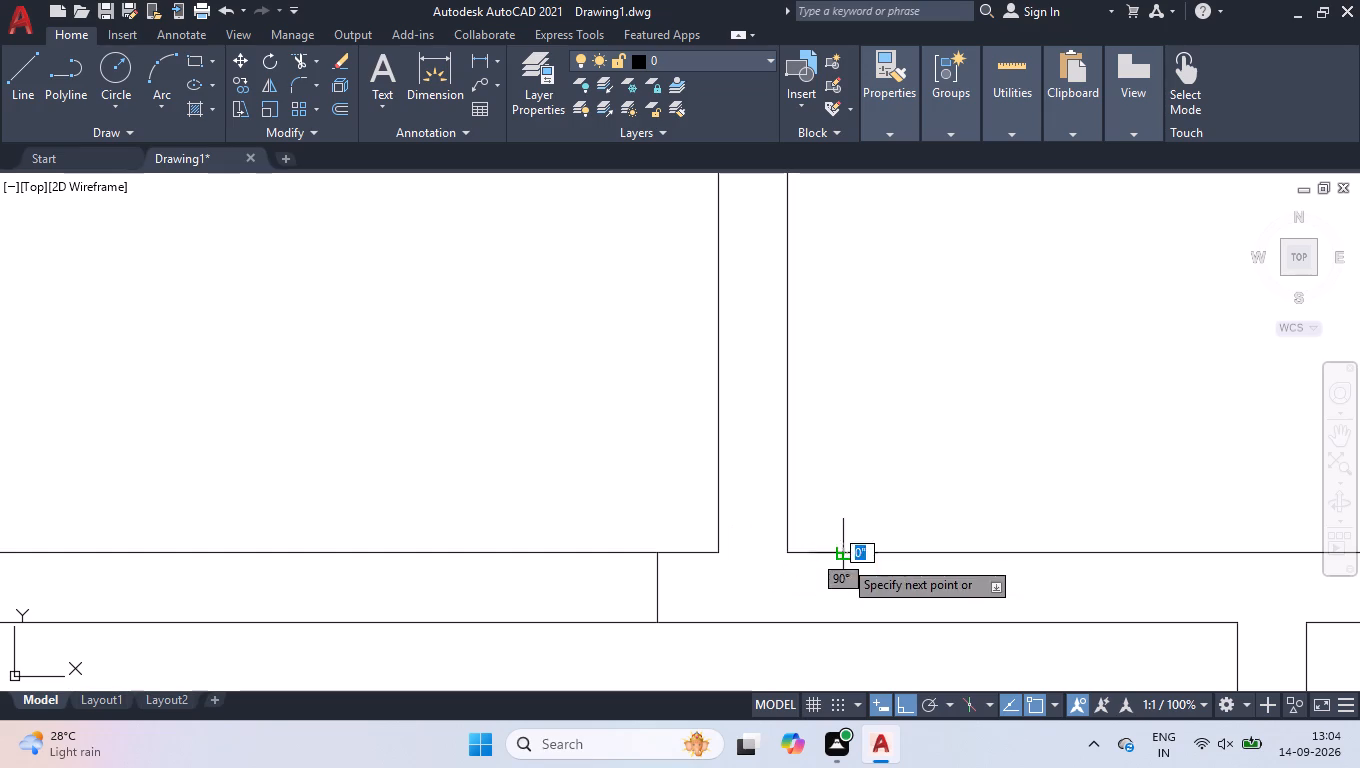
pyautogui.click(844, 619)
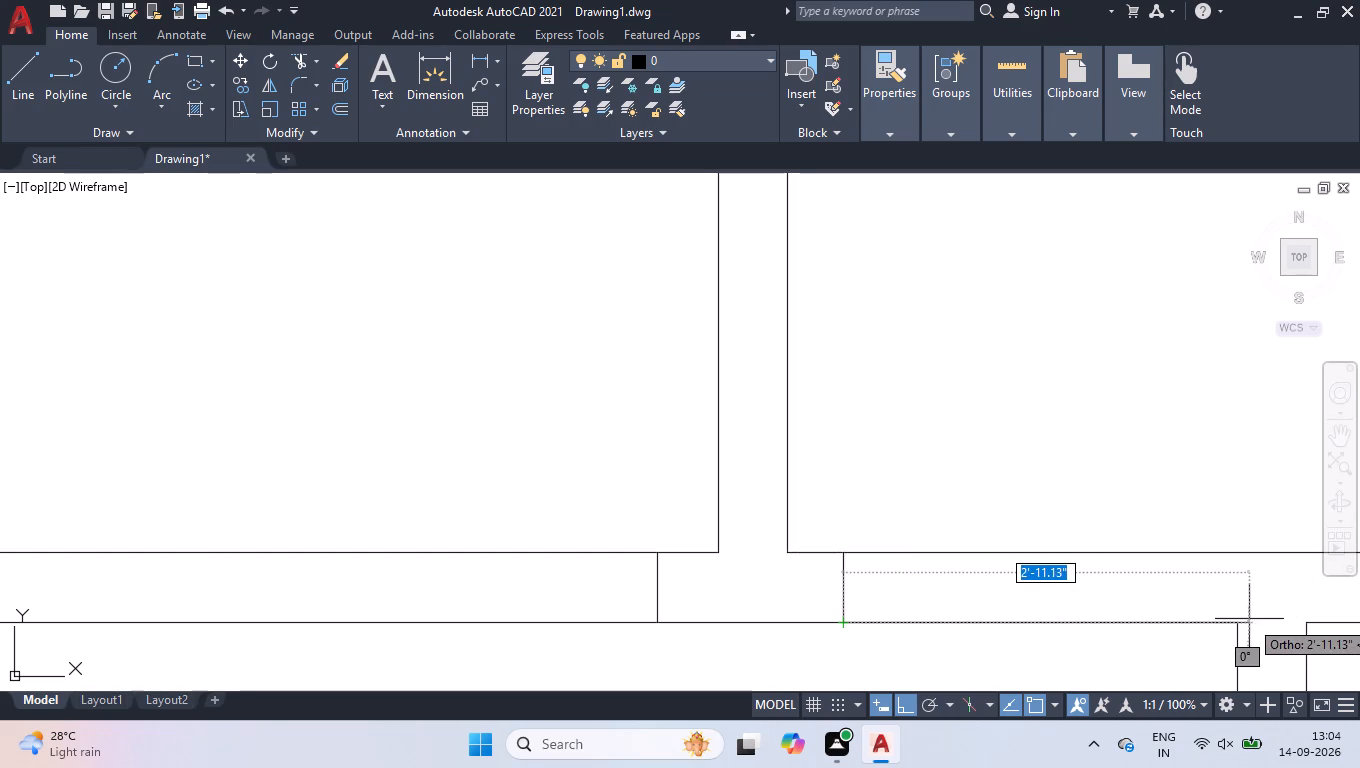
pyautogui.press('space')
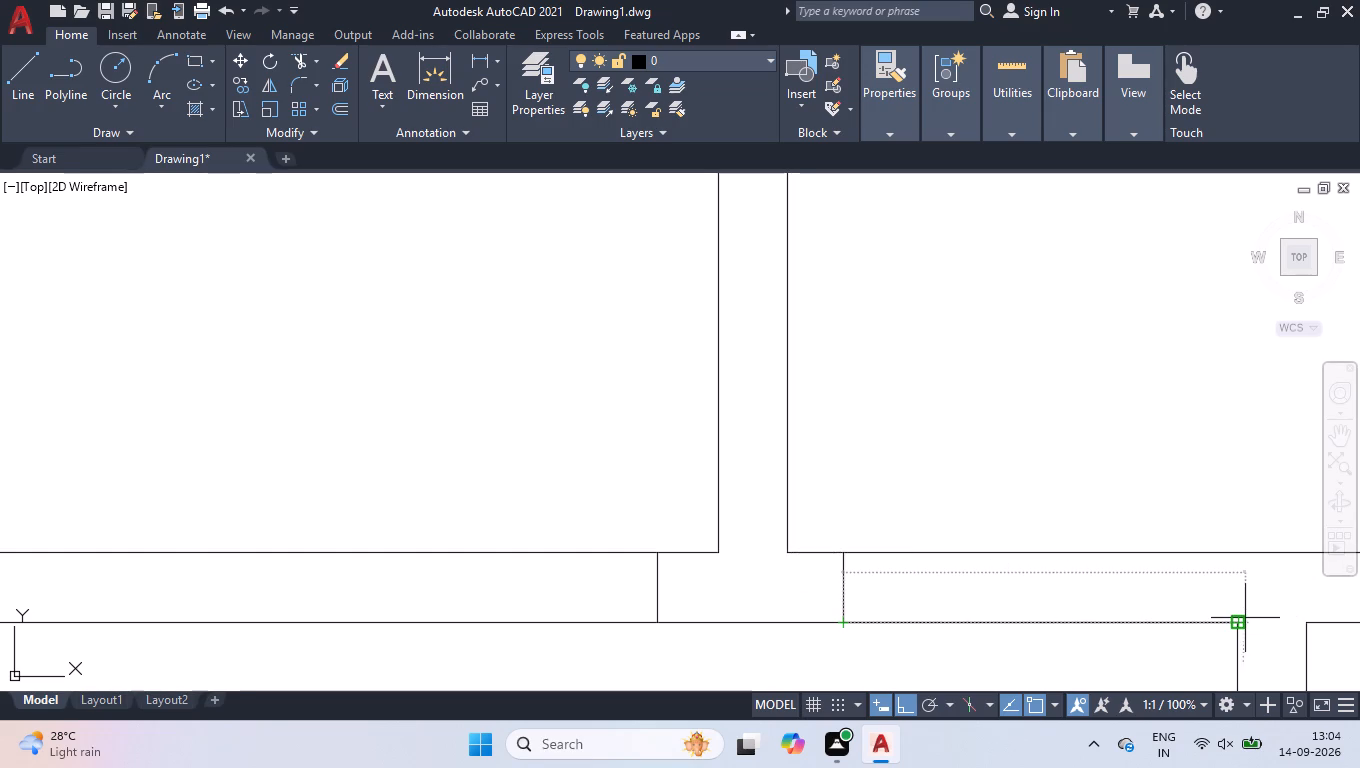
# Draw a line from the lower-left room's top-right corner 3' left along the wall edge and up across the wall.
pyautogui.press('space')
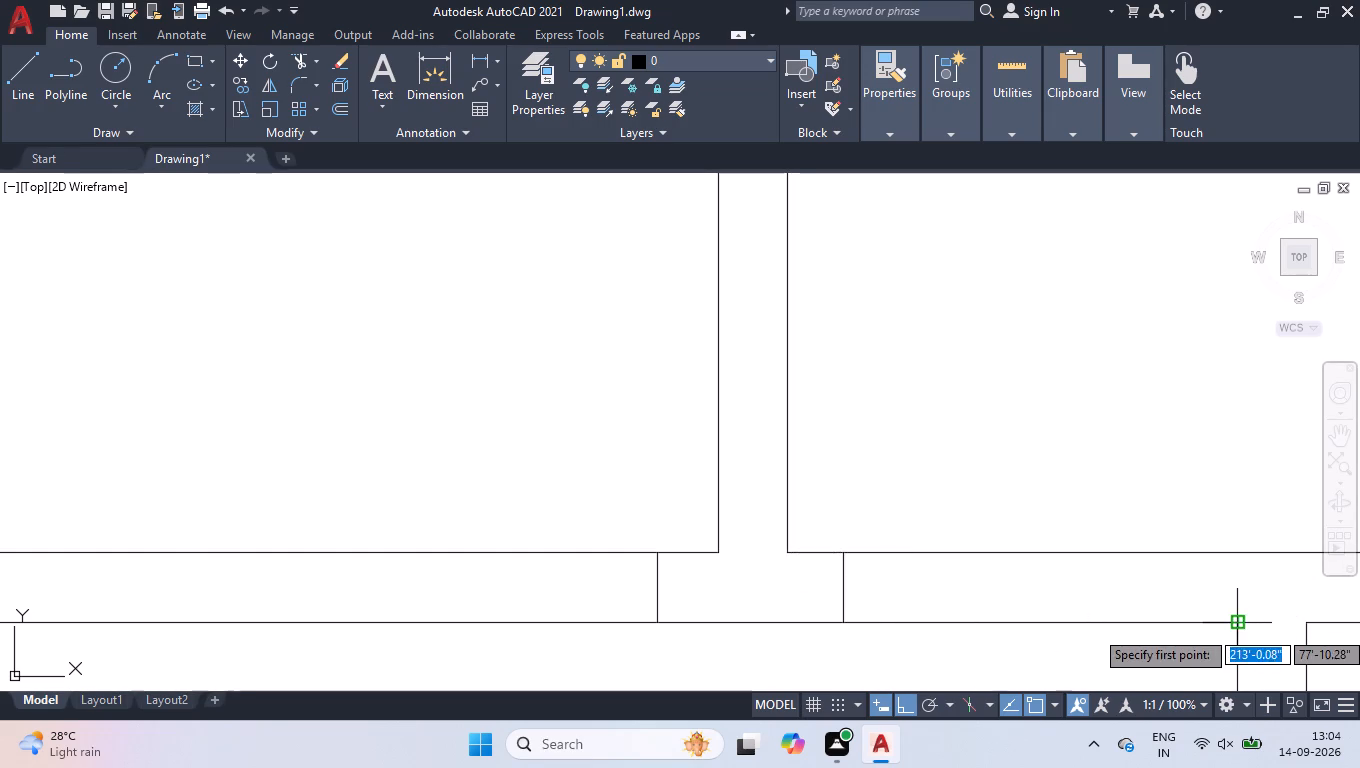
pyautogui.moveTo(1239, 629); pyautogui.dragTo(1210, 632)
pyautogui.write("3'")
pyautogui.press('Return')
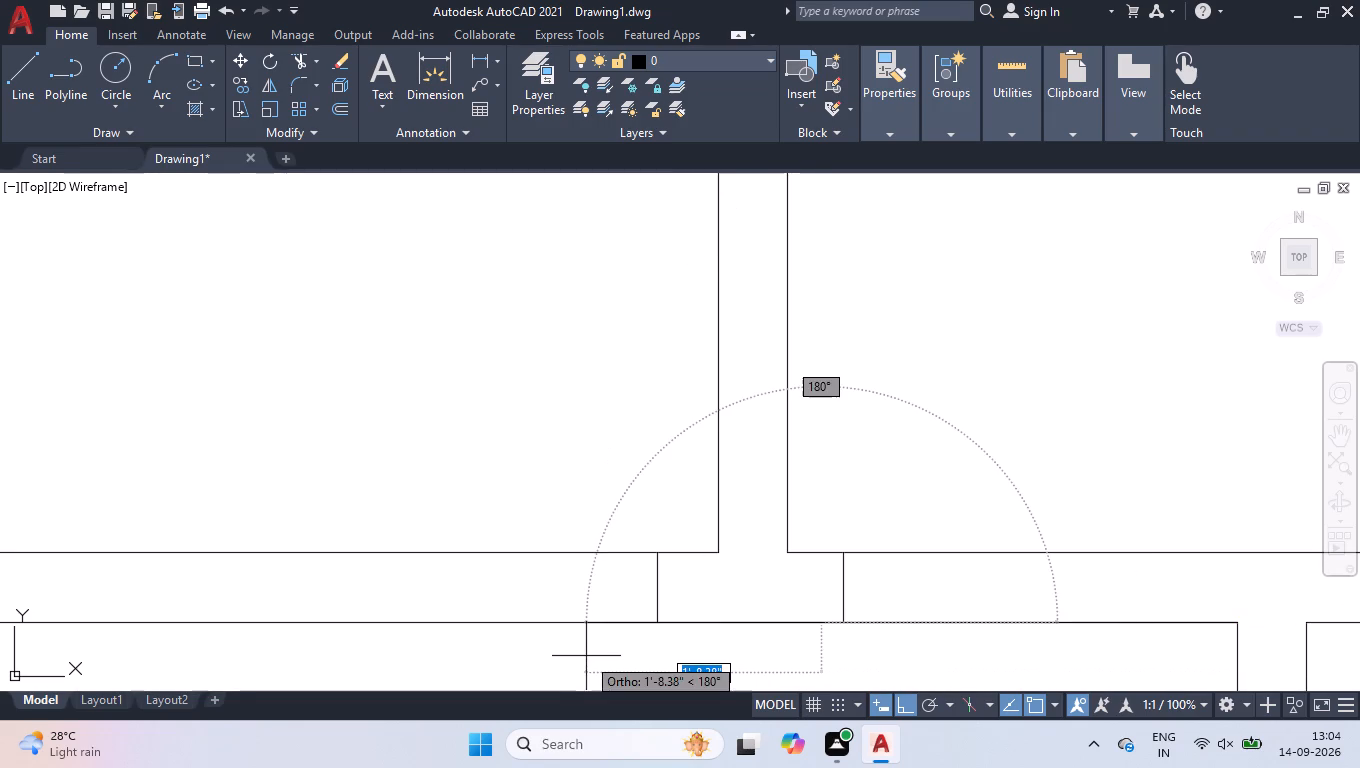
pyautogui.click(818, 552)
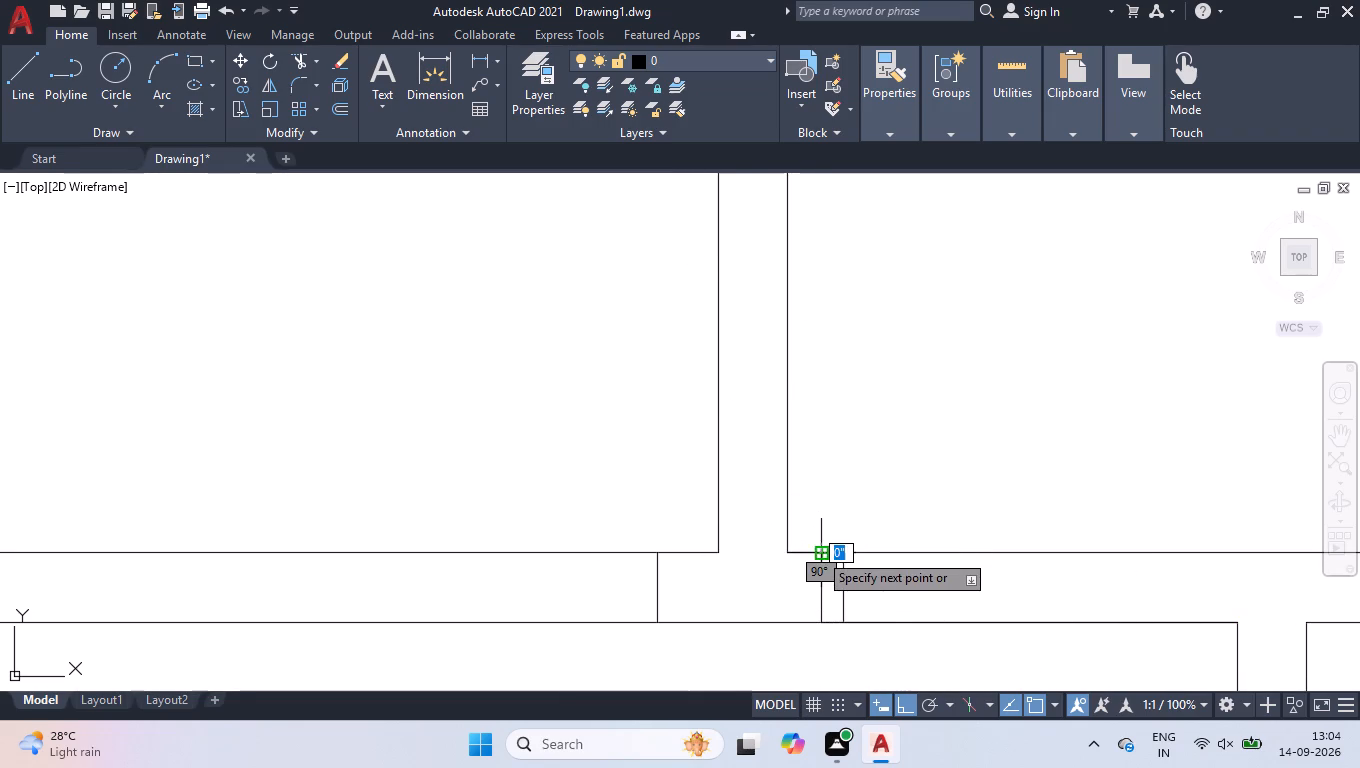
pyautogui.press('space')
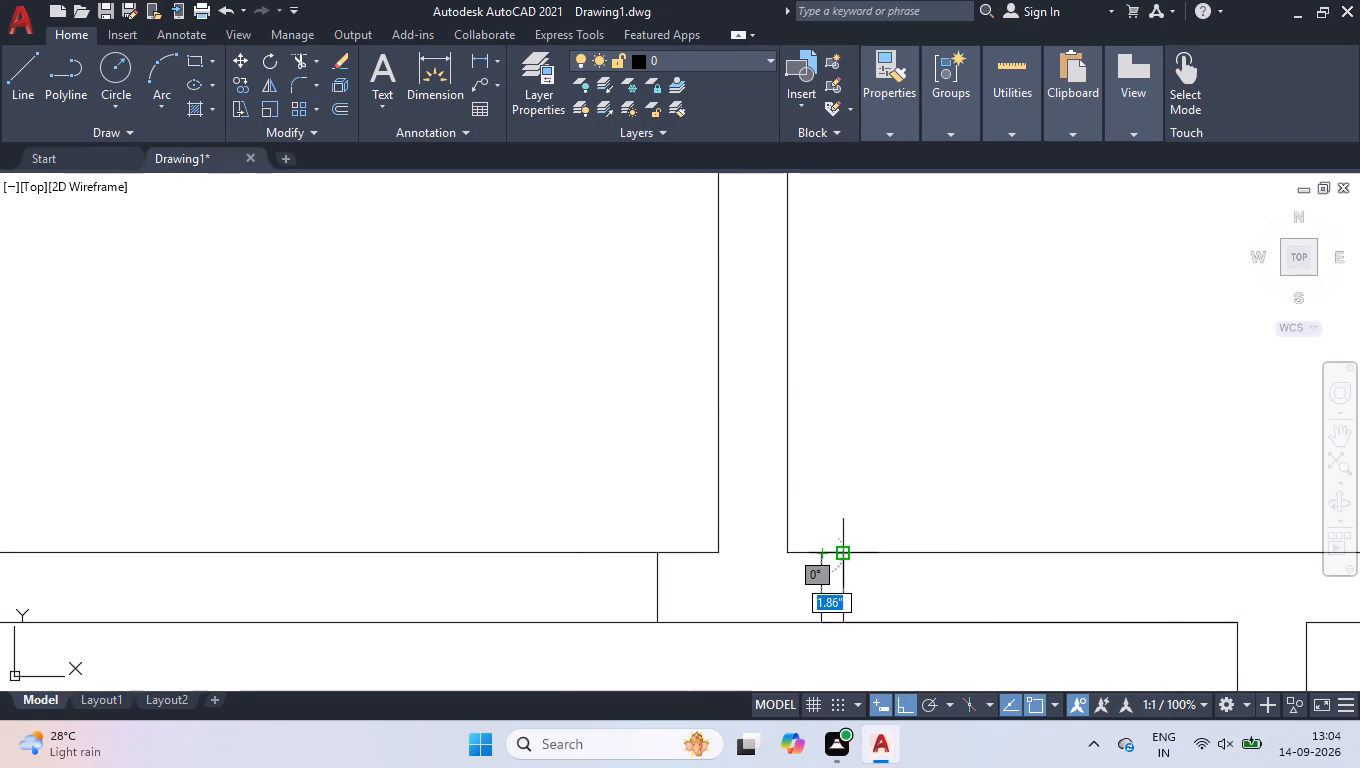
# Delete the earlier vertical line just right of the new jamb line and the duplicate segment along the wall edge.
pyautogui.click(841, 574)
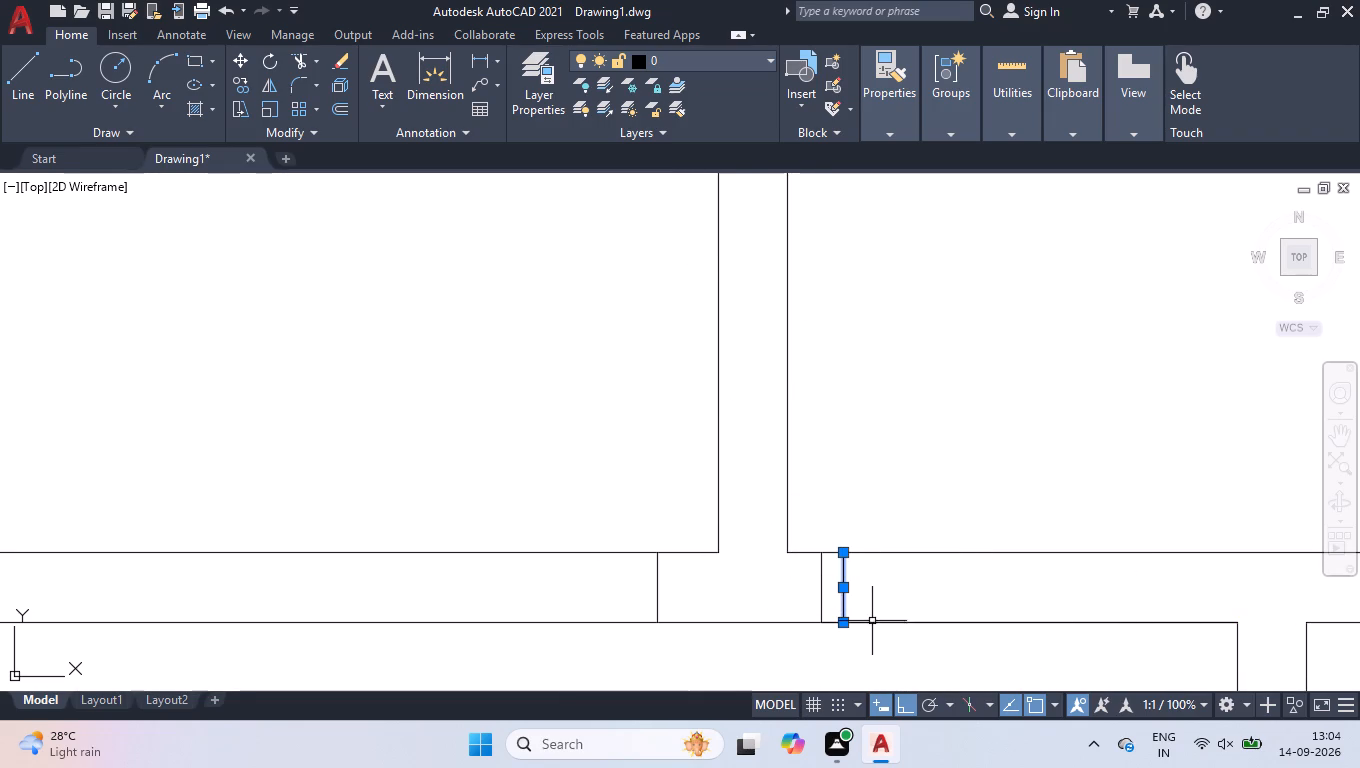
pyautogui.click(872, 624)
pyautogui.press('Delete')
# Measure with a linear dimension the gap between the partition's right corner and the jamb line beside it.
pyautogui.scroll(-3, 872, 625)
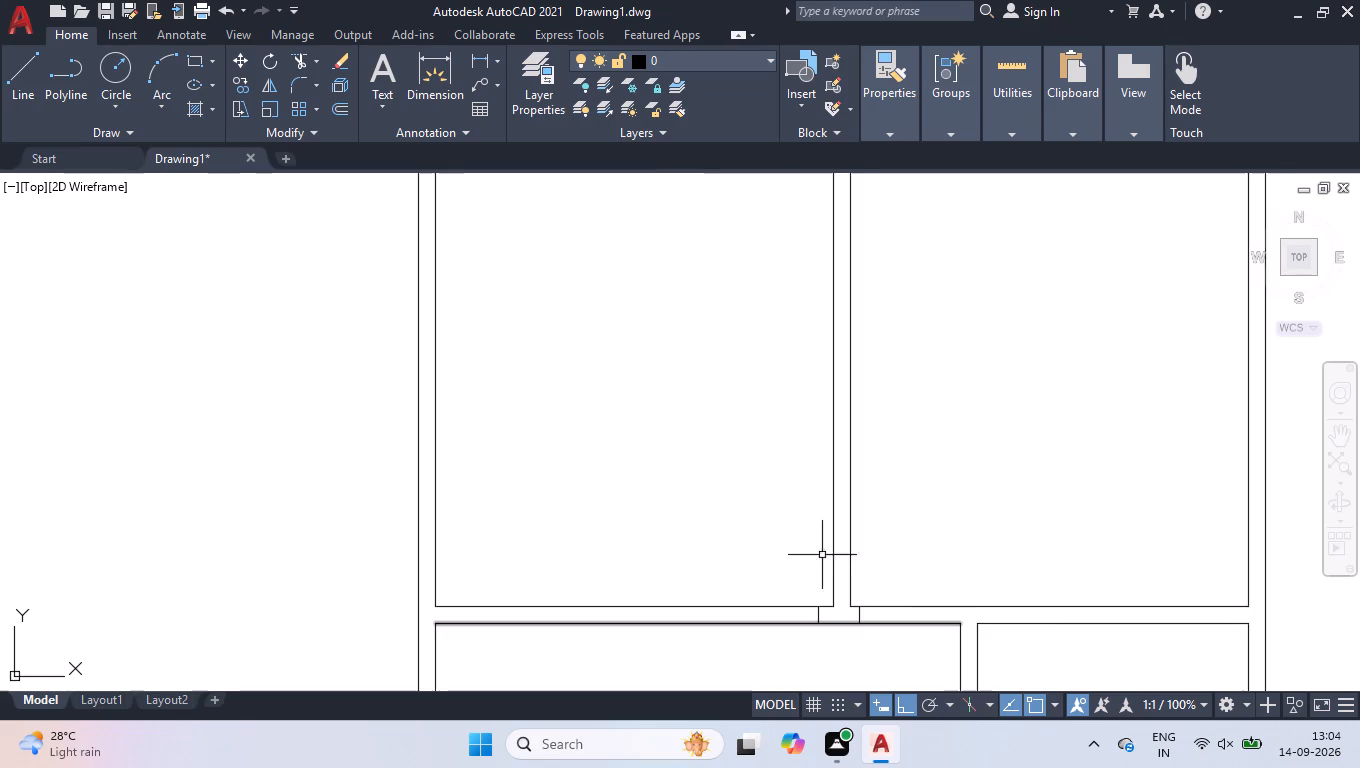
pyautogui.scroll(6, 823, 613)
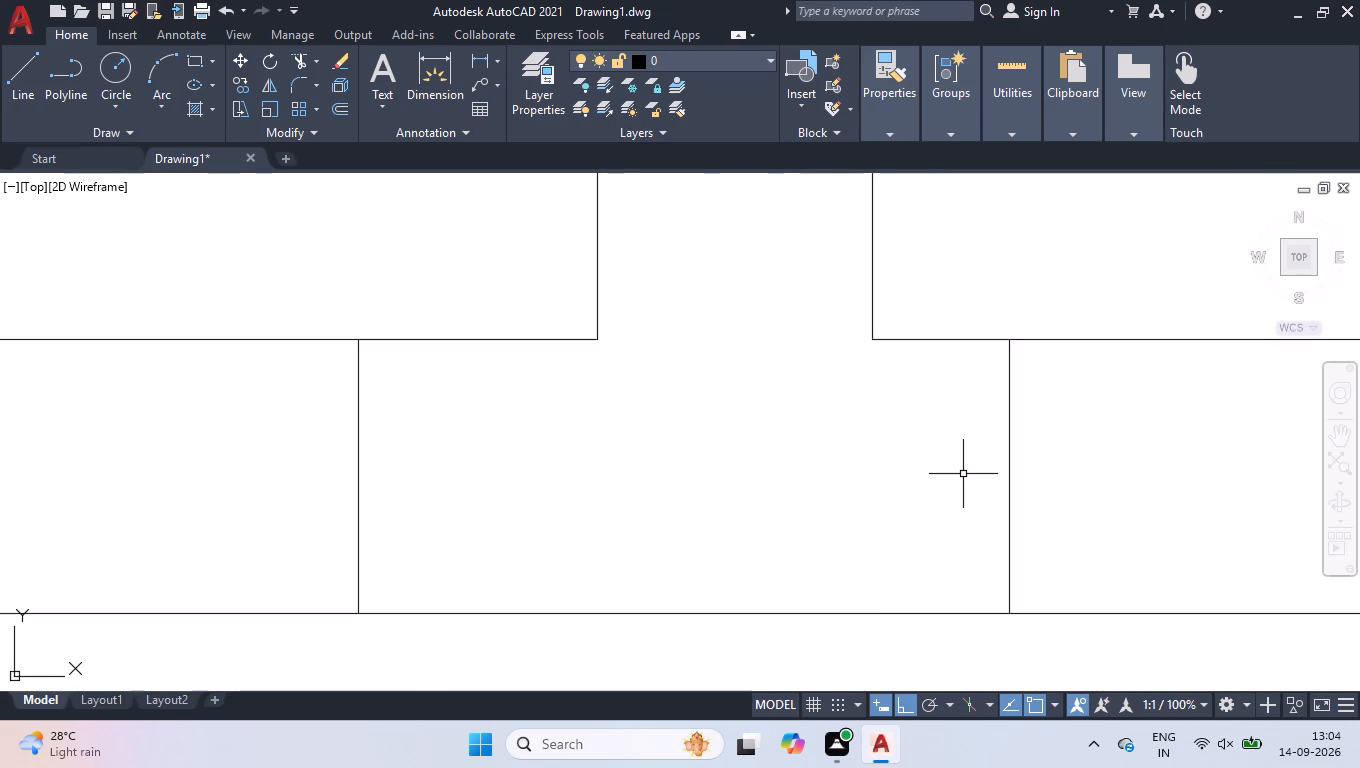
pyautogui.write('DLI')
pyautogui.press('Return')
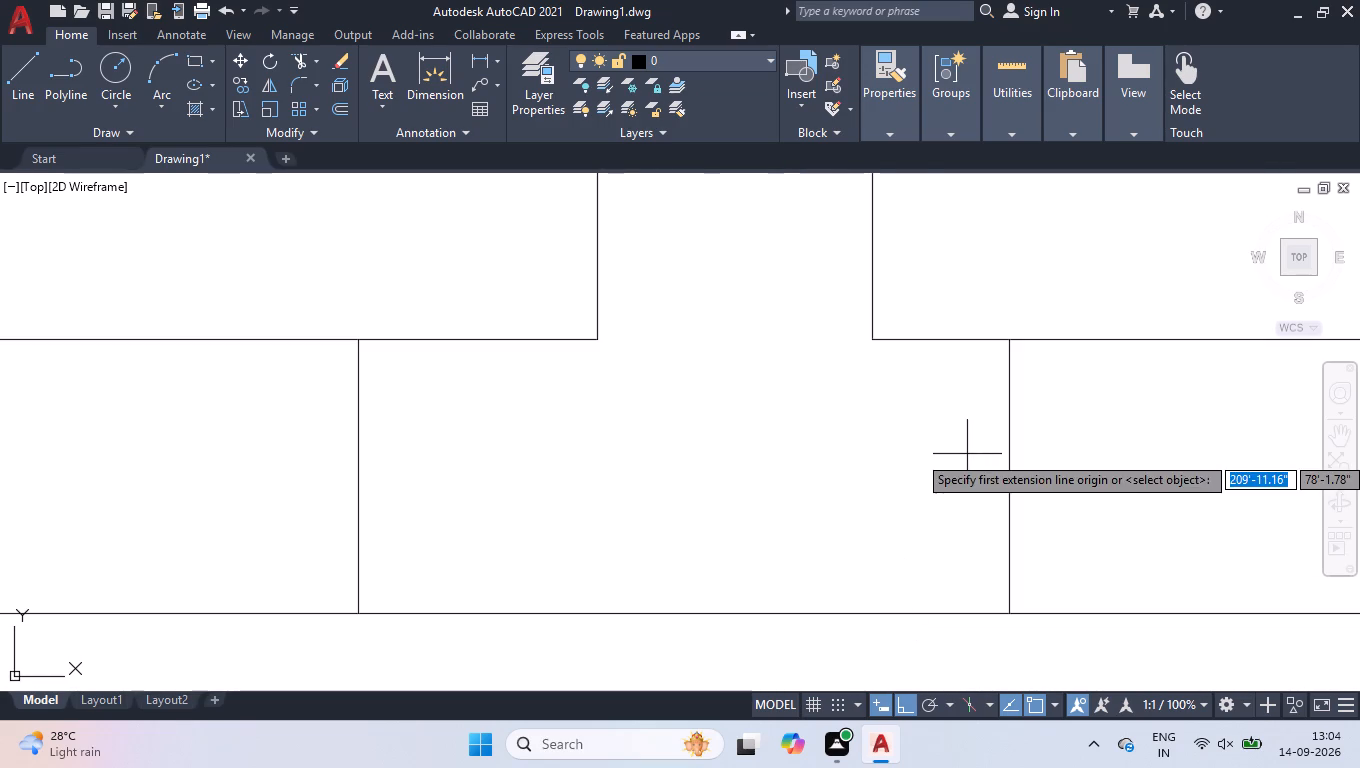
pyautogui.click(877, 339)
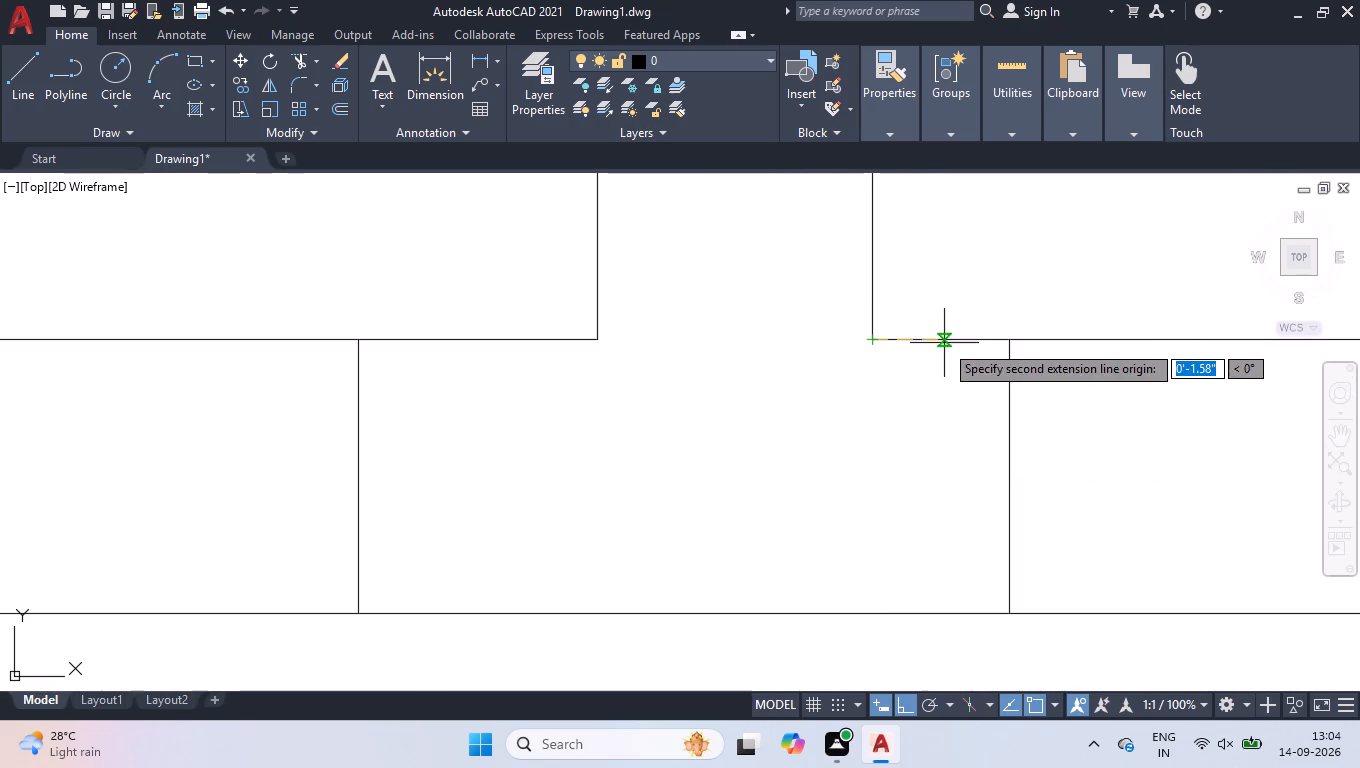
pyautogui.click(1006, 339)
pyautogui.scroll(-2, 950, 406)
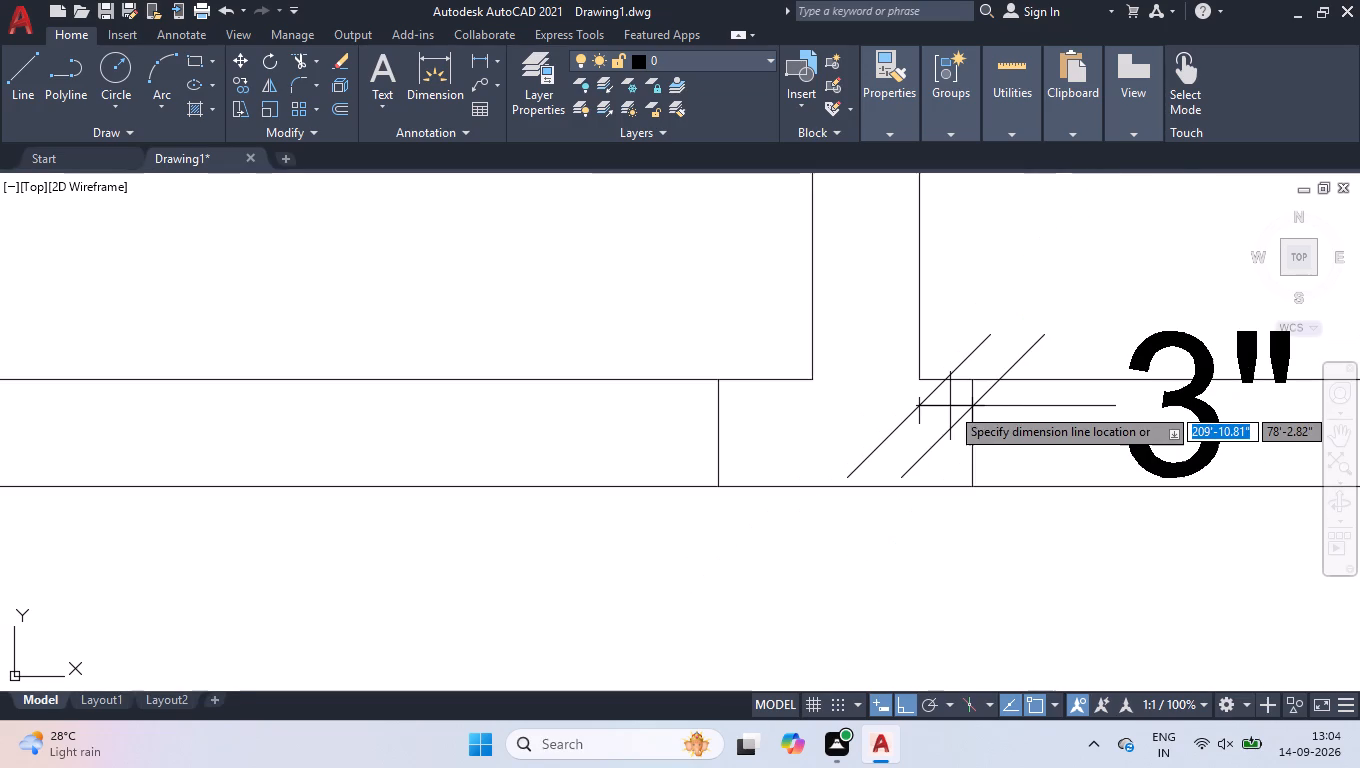
pyautogui.press('Return')
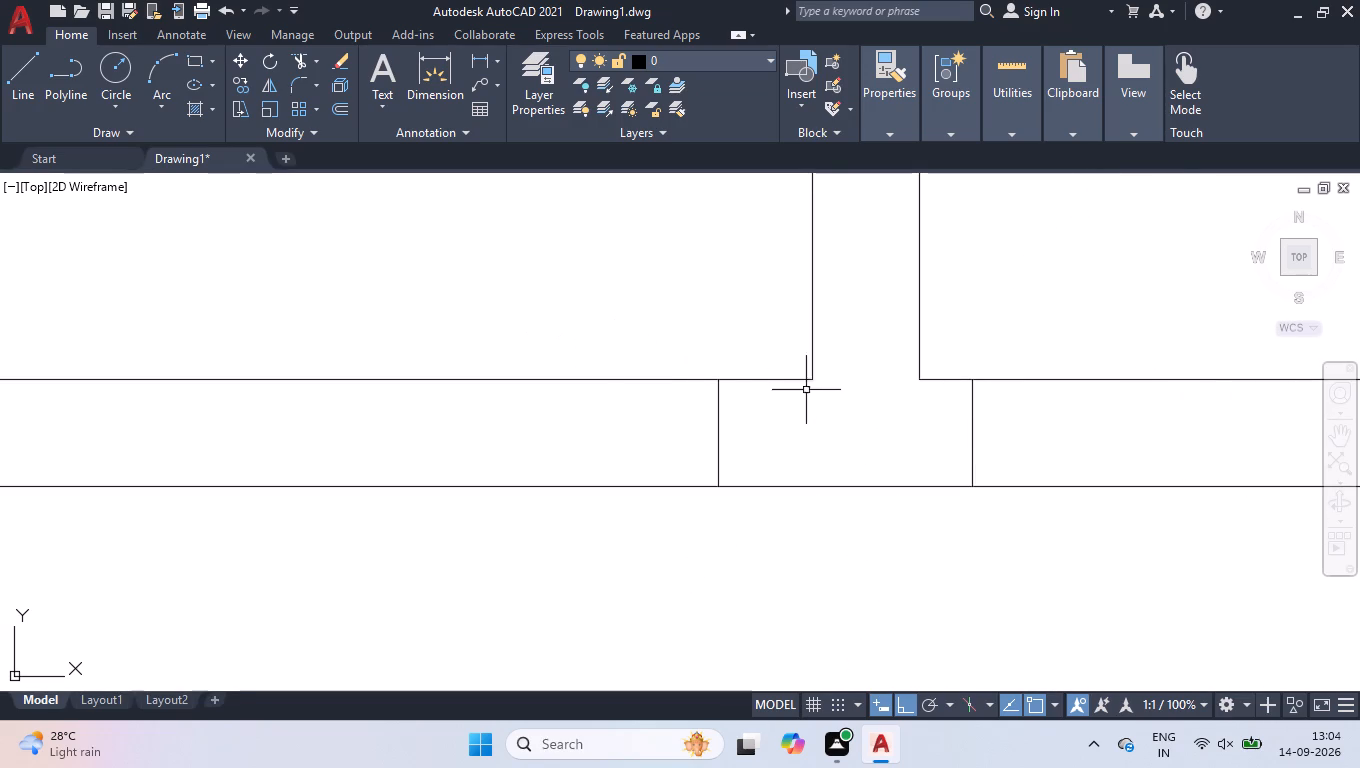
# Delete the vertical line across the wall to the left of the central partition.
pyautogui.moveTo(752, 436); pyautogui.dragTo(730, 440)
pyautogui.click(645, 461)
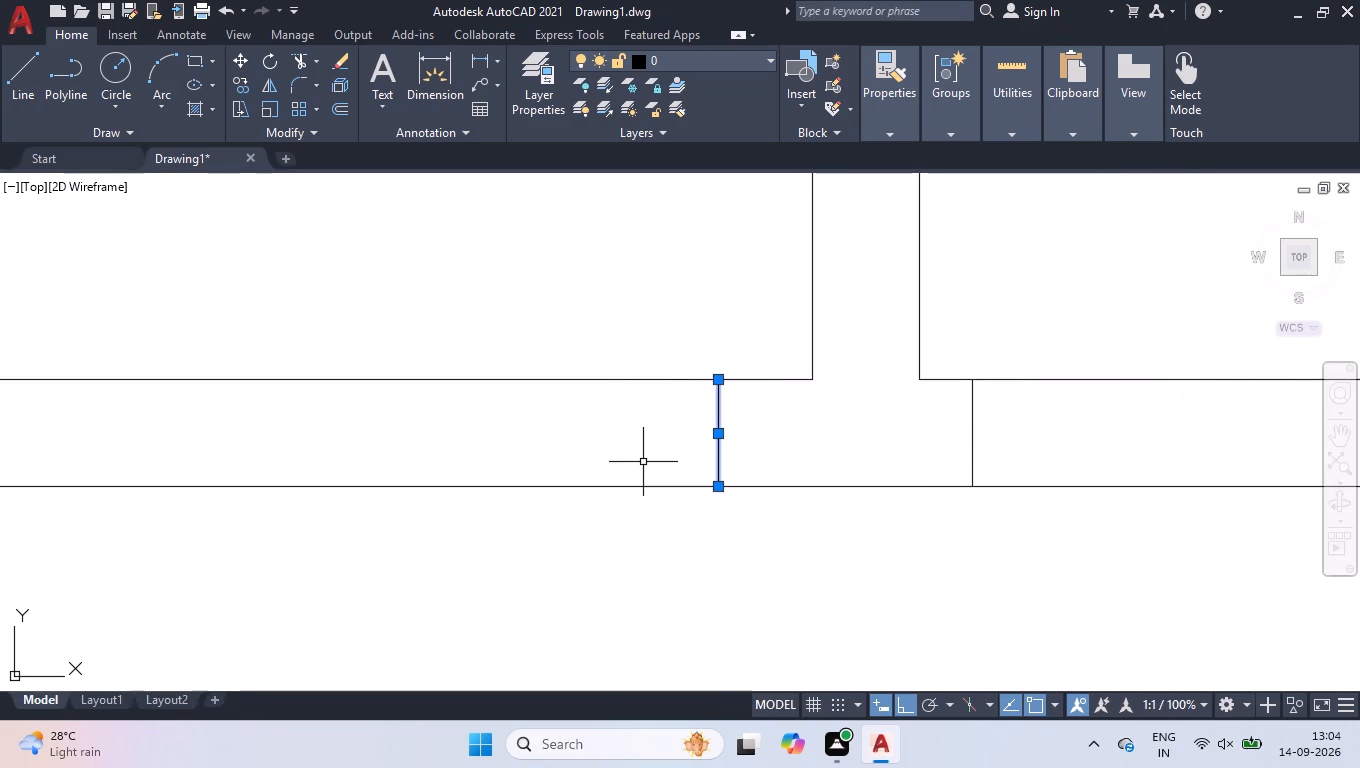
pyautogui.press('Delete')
# Draw a 6" vertical line across the wall, straight down from the lower corner of the central partition's left face.
pyautogui.press('l')
pyautogui.press('Return')
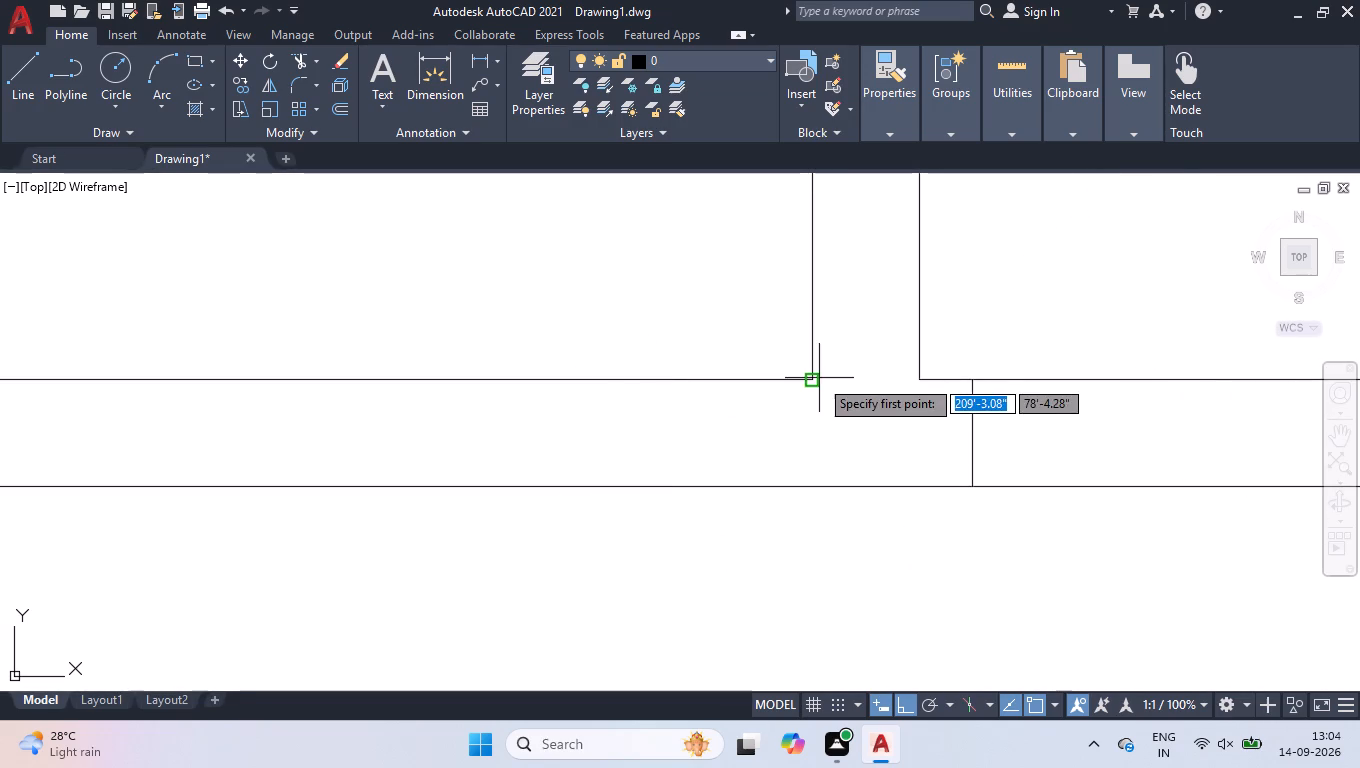
pyautogui.click(806, 380)
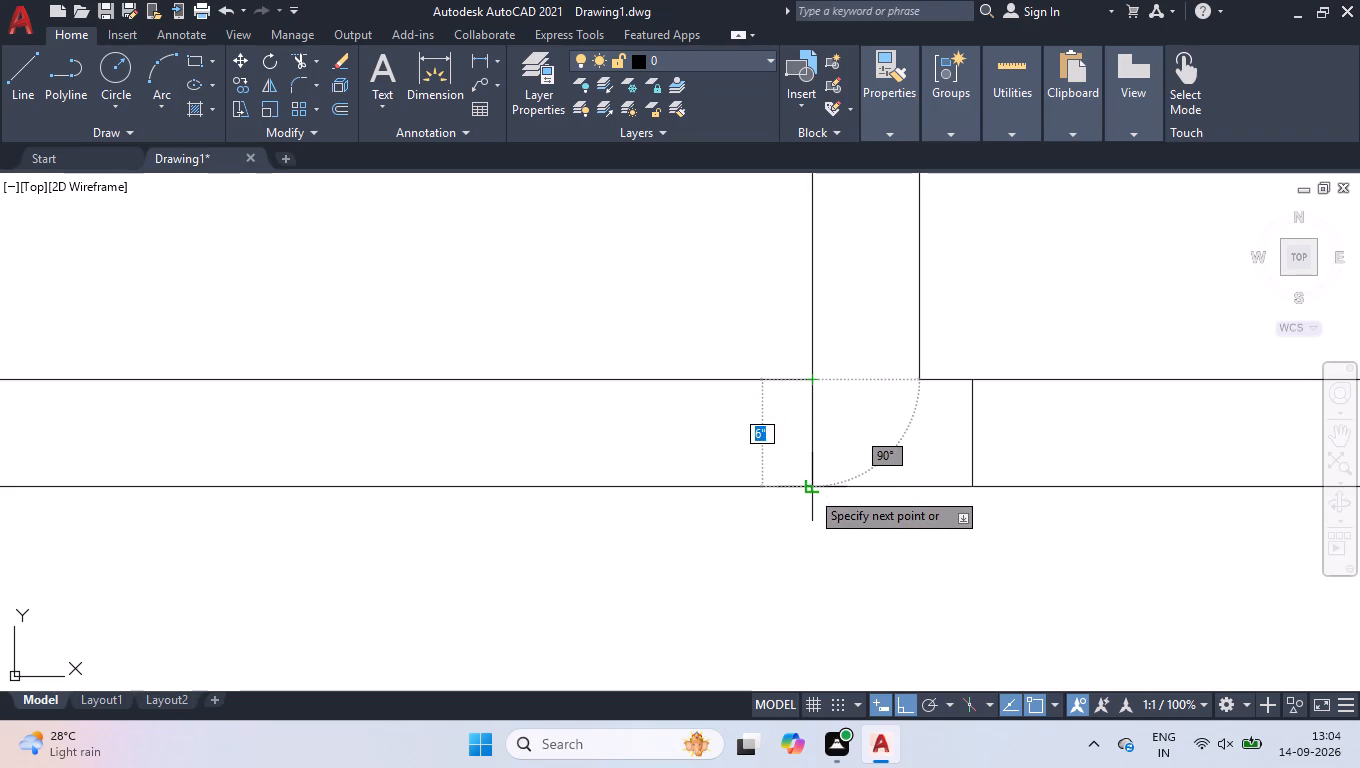
pyautogui.click(810, 490)
pyautogui.press('Return')
# Move the new vertical line across the wall 3" left of the central partition's left face.
pyautogui.click(842, 430)
pyautogui.click(716, 452)
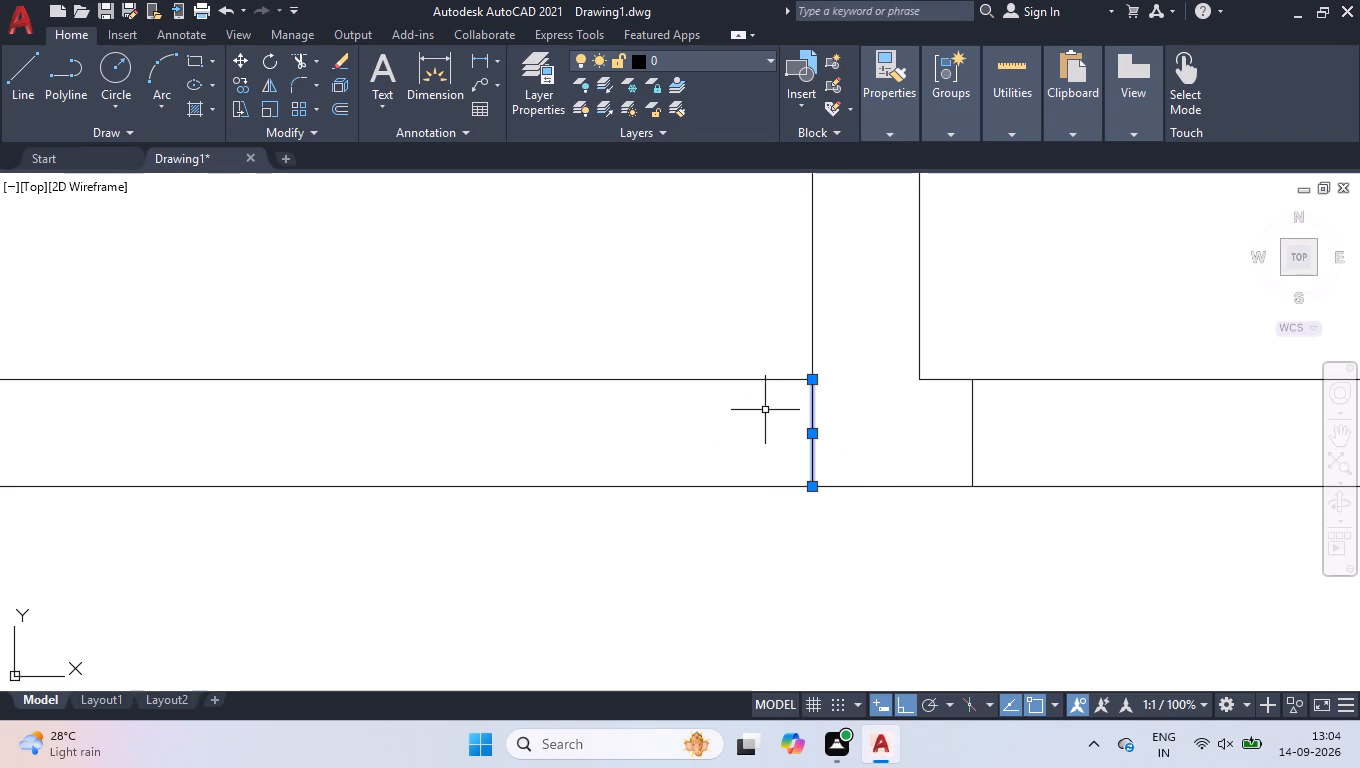
pyautogui.click(814, 436)
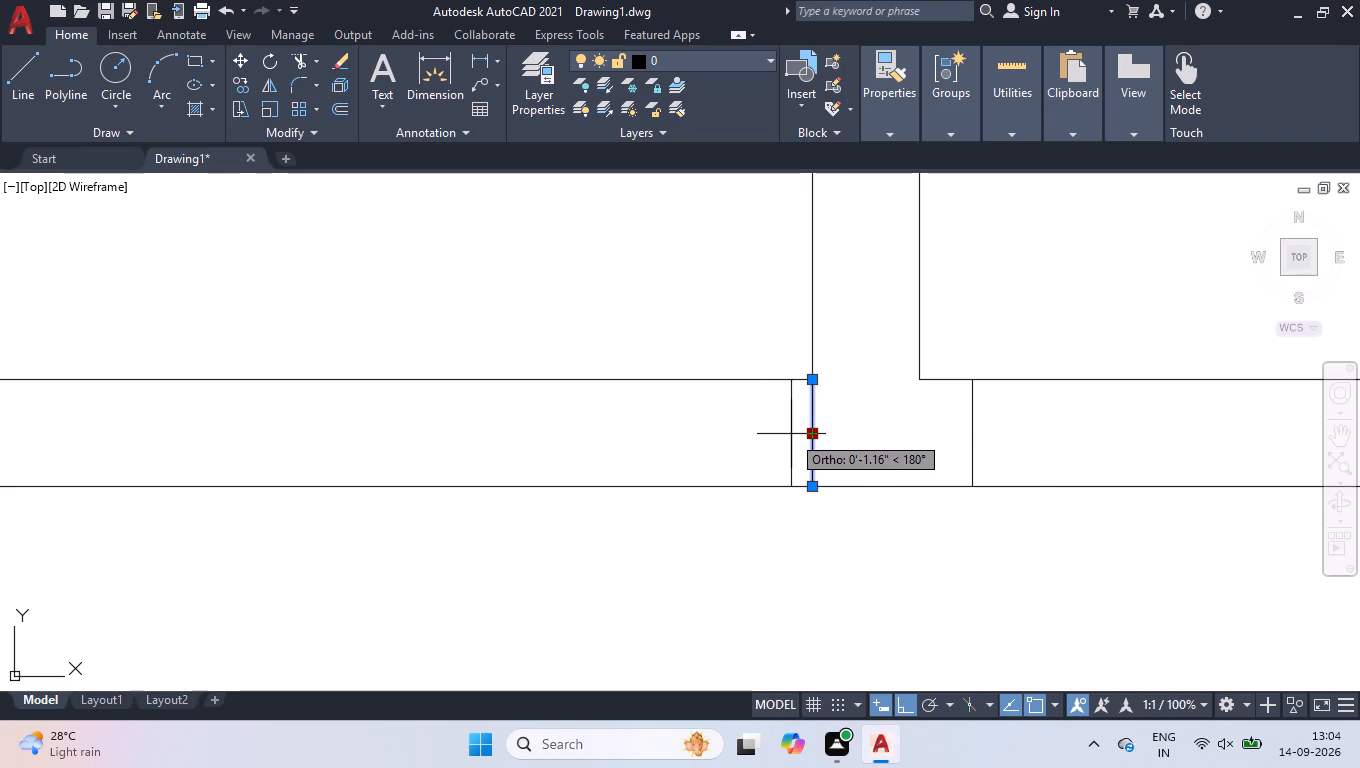
pyautogui.press('3')
pyautogui.press('Return')
# Offset the moved jamb line 3' to the left to mark the door opening's other side.
pyautogui.write('OFF')
pyautogui.press('Return')
pyautogui.write("3'")
pyautogui.press('Return')
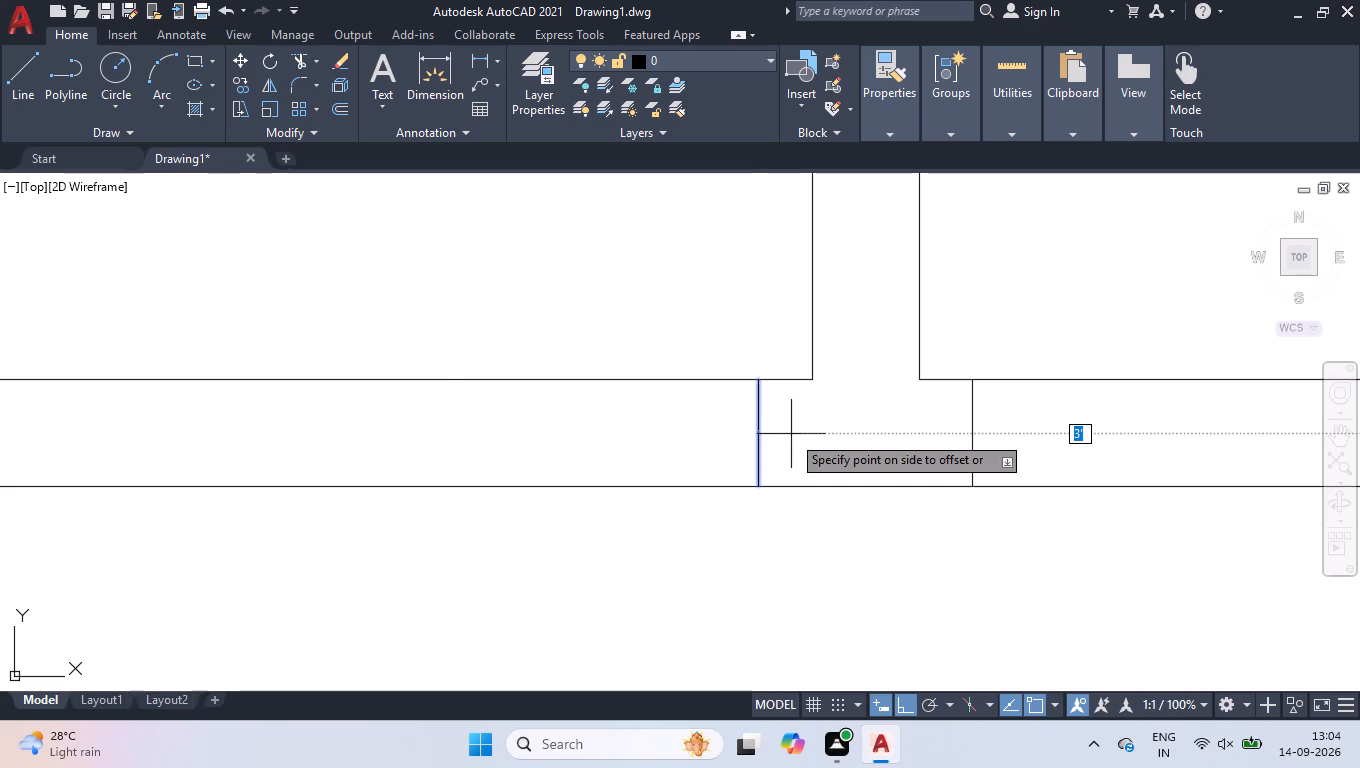
pyautogui.click(230, 458)
pyautogui.press('Return')
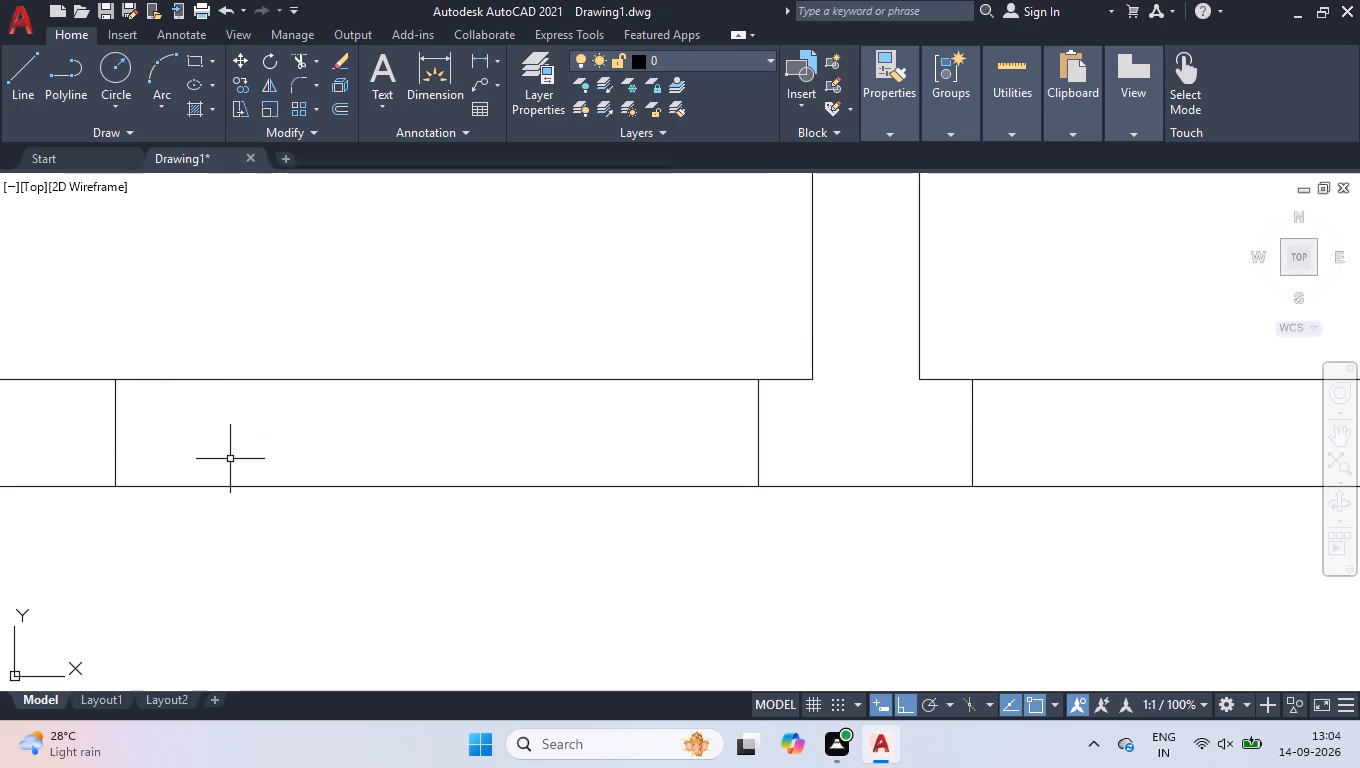
# Trim both wall lines between the two jamb lines to open the 3' doorway left of the central partition.
pyautogui.write('TR')
pyautogui.press('Return')
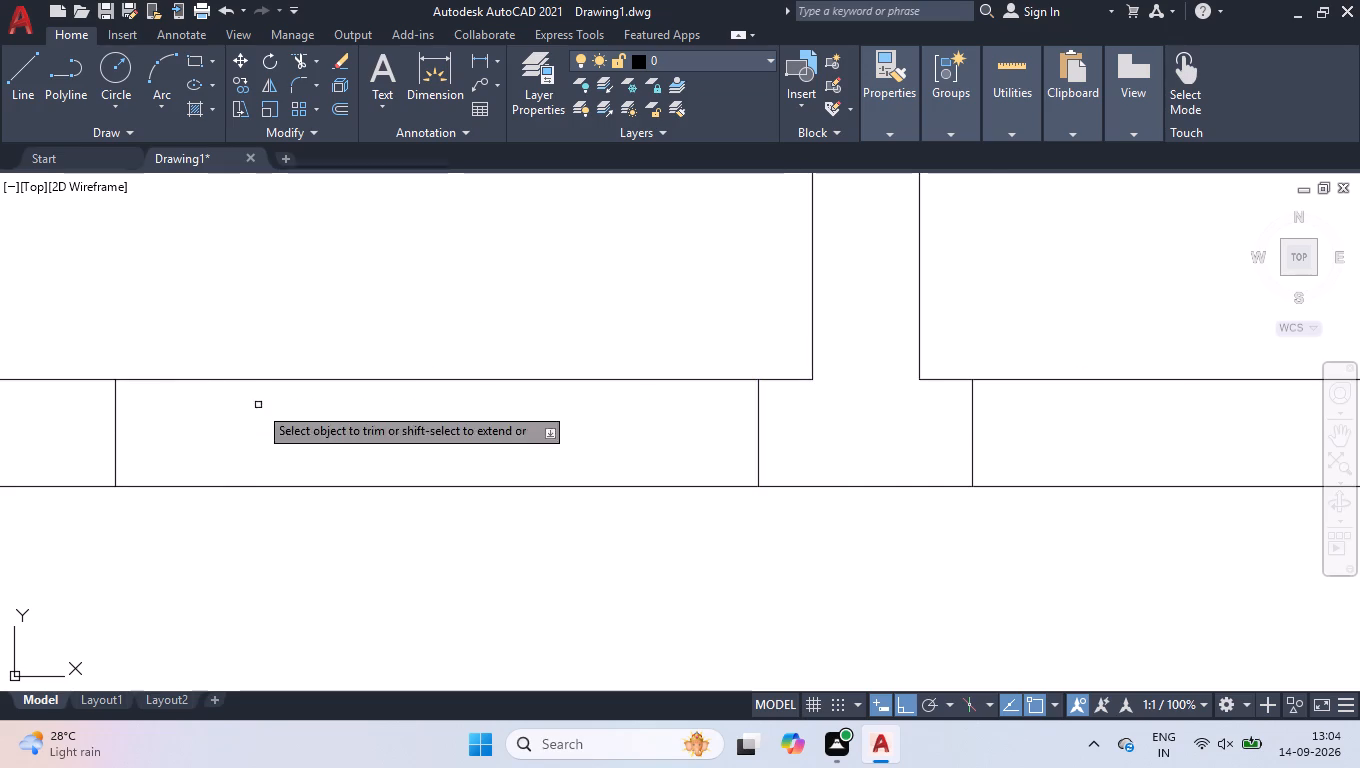
pyautogui.click(379, 324)
pyautogui.click(343, 537)
pyautogui.scroll(-4, 343, 536)
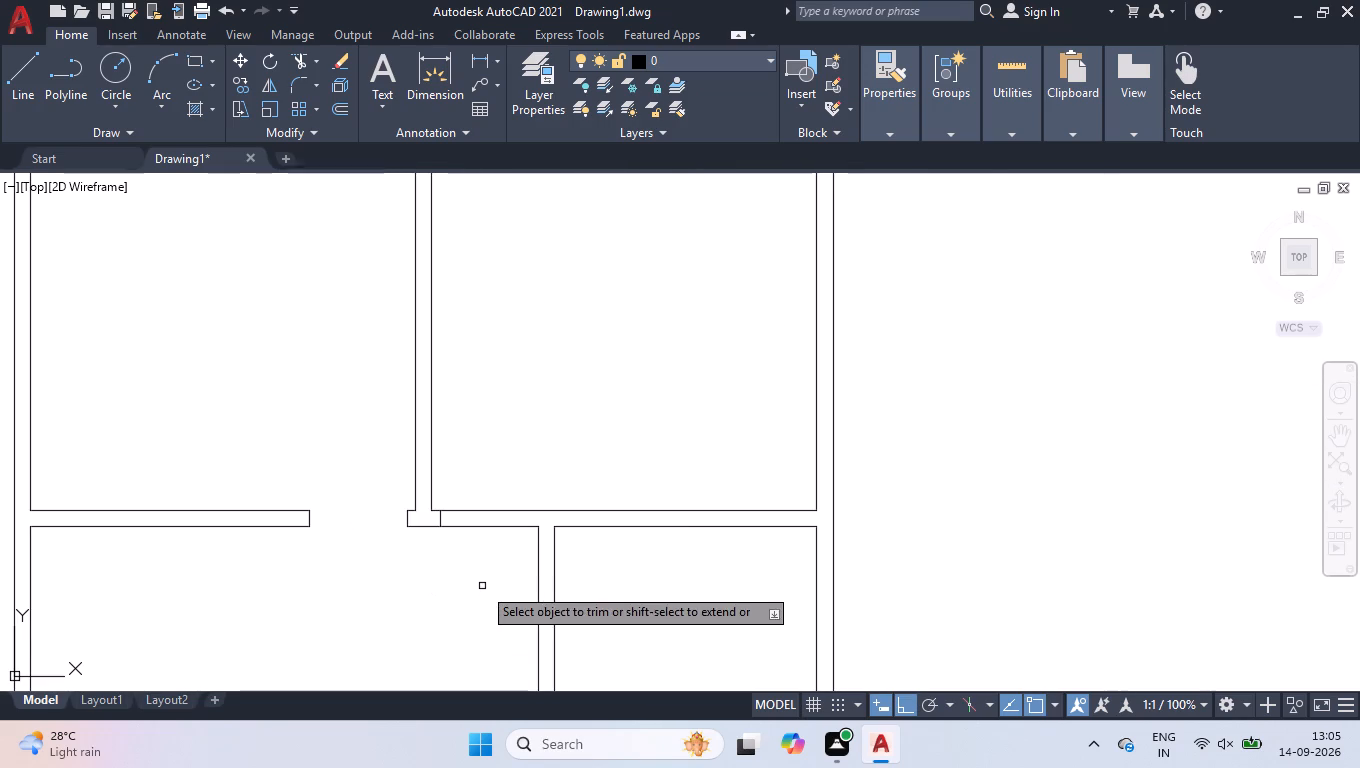
pyautogui.click(464, 577)
pyautogui.click(464, 577)
pyautogui.click(331, 600)
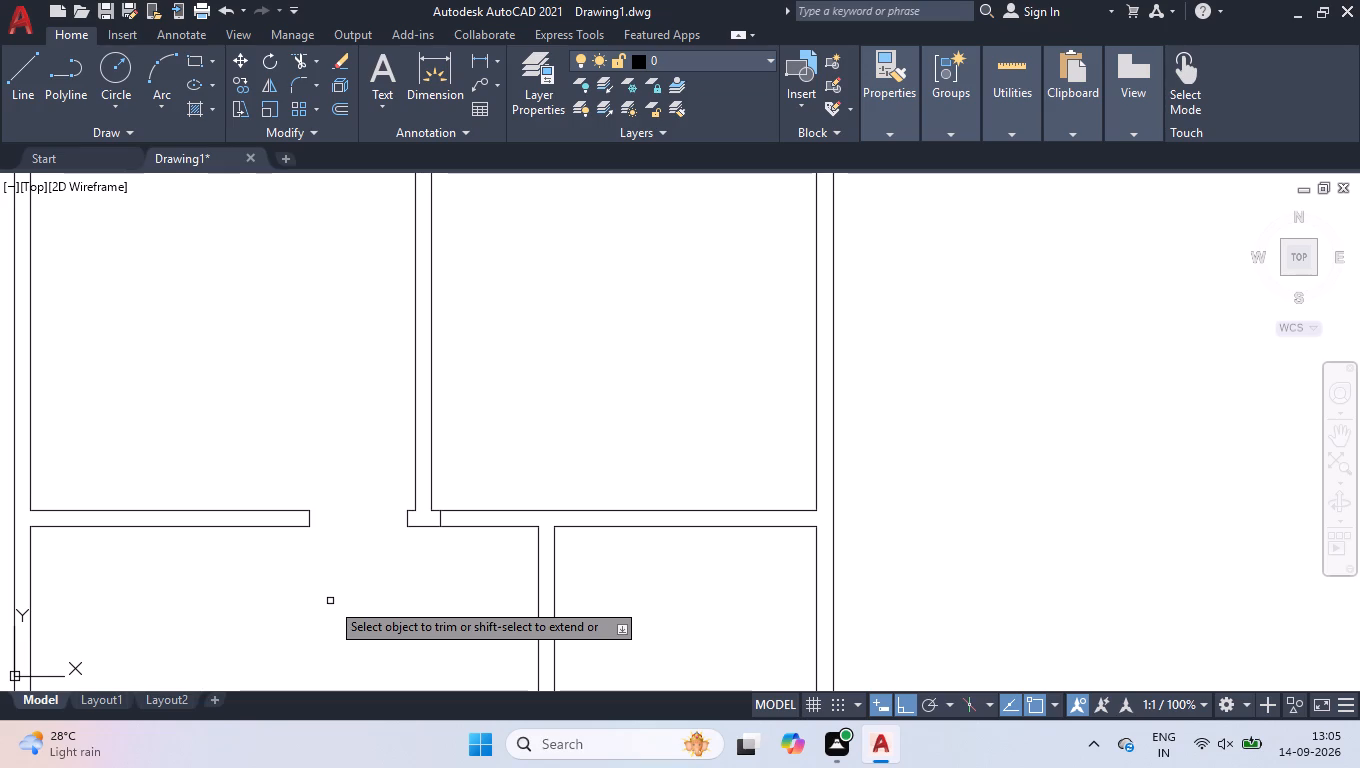
pyautogui.press('Return')
# Draw a vertical line across the wall, straight up from the top end of the right room partition's left face.
pyautogui.press('l')
pyautogui.press('Return')
pyautogui.scroll(1, 555, 528)
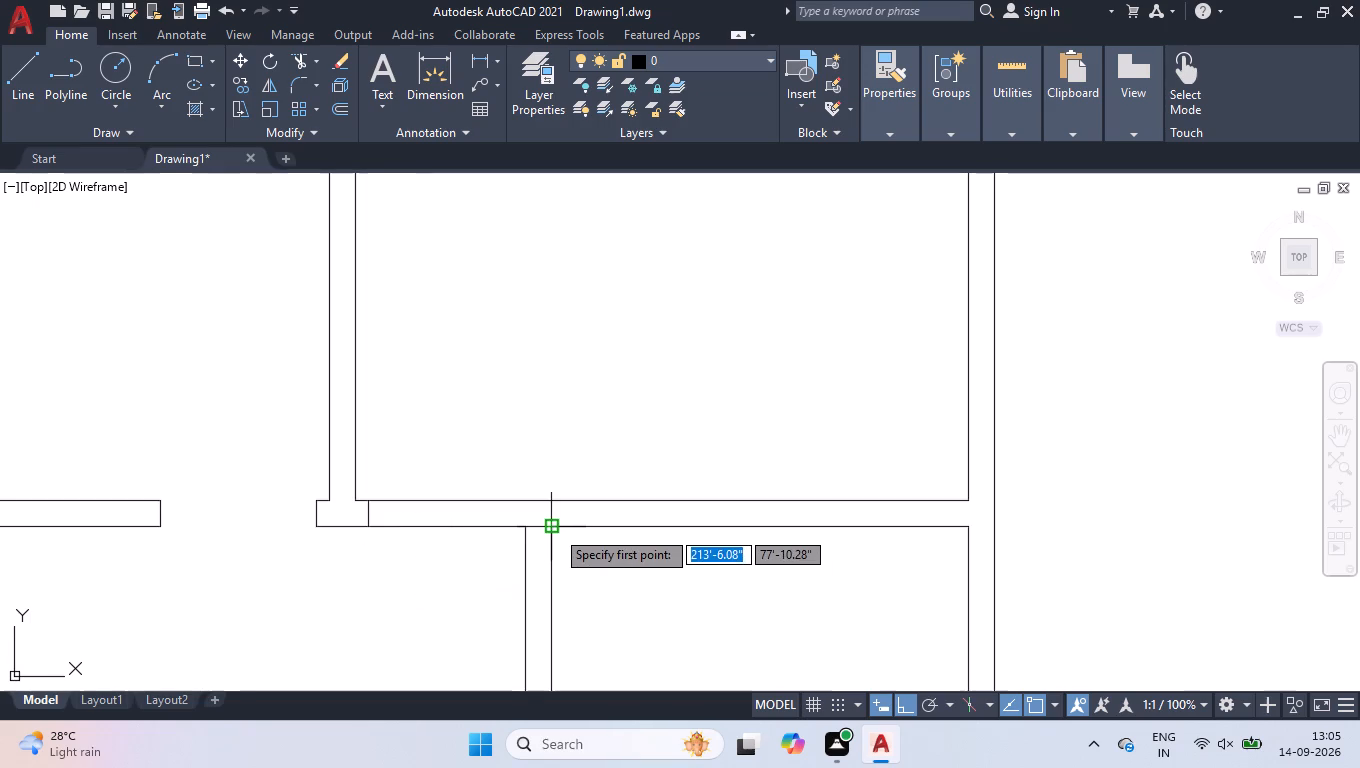
pyautogui.scroll(1, 545, 544)
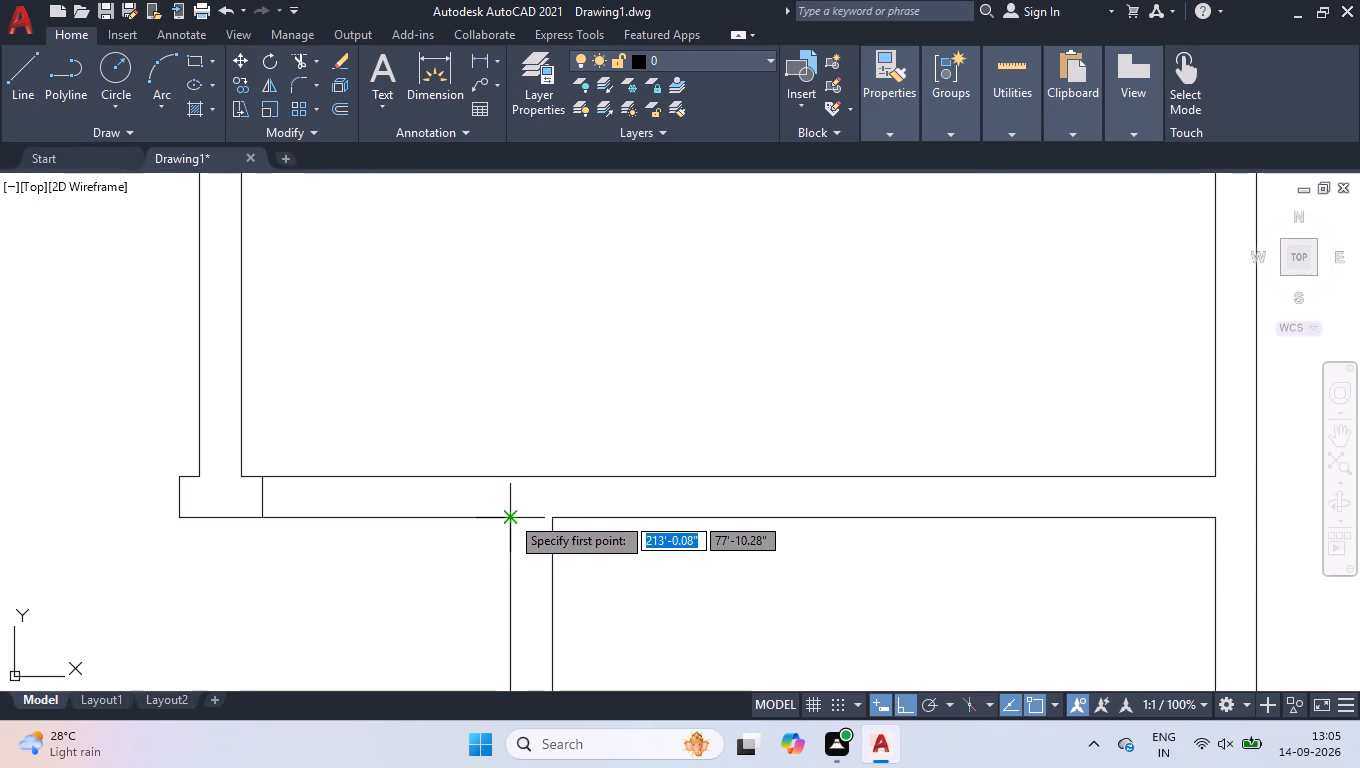
pyautogui.click(510, 515)
pyautogui.click(510, 476)
pyautogui.press('Return')
# Trim both wall lines between the central partition's right jamb and the new line at the right room's partition.
pyautogui.write('TR')
pyautogui.press('Return')
pyautogui.click(482, 418)
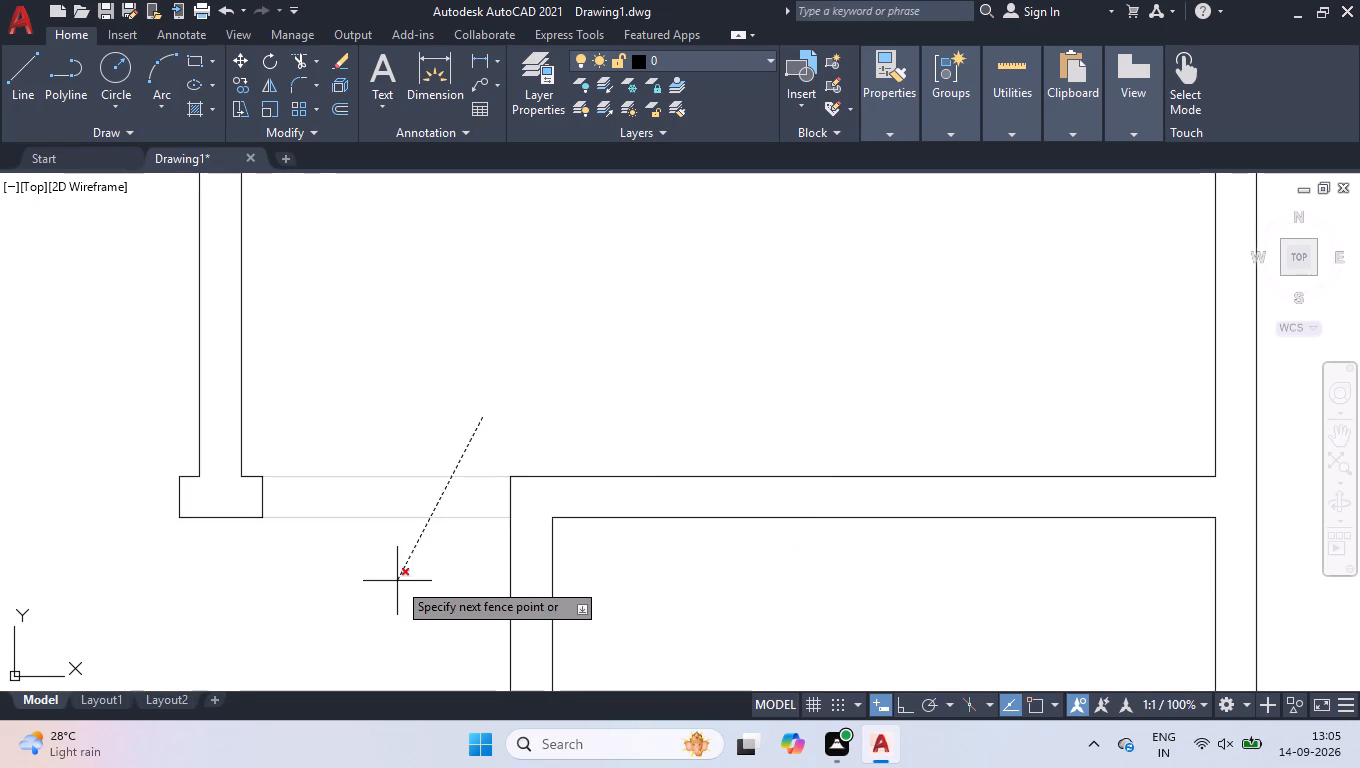
pyautogui.click(397, 581)
pyautogui.press('Return')
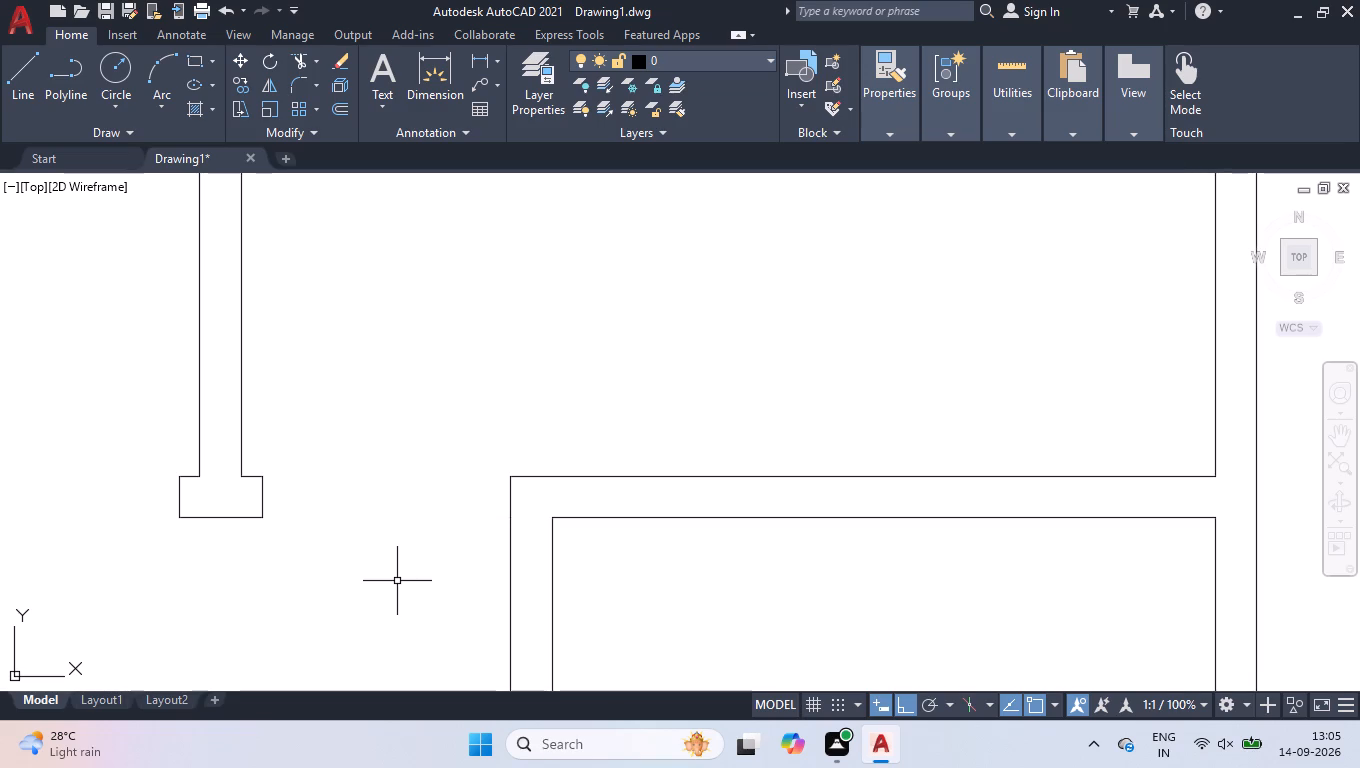
# Measure with a linear dimension the horizontal distance between the right room partition's left face and the lower partition's right face.
pyautogui.scroll(-2, 687, 391)
pyautogui.scroll(-2, 734, 303)
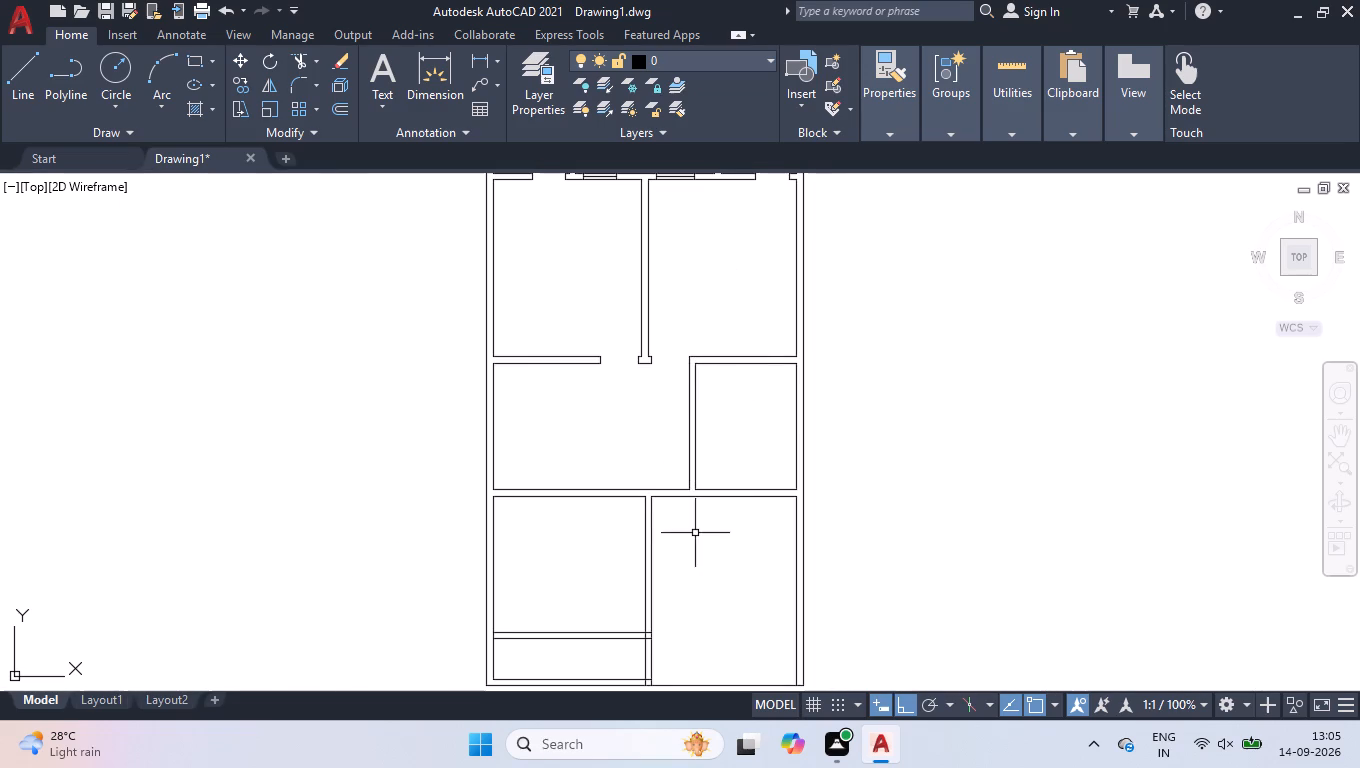
pyautogui.scroll(4, 659, 507)
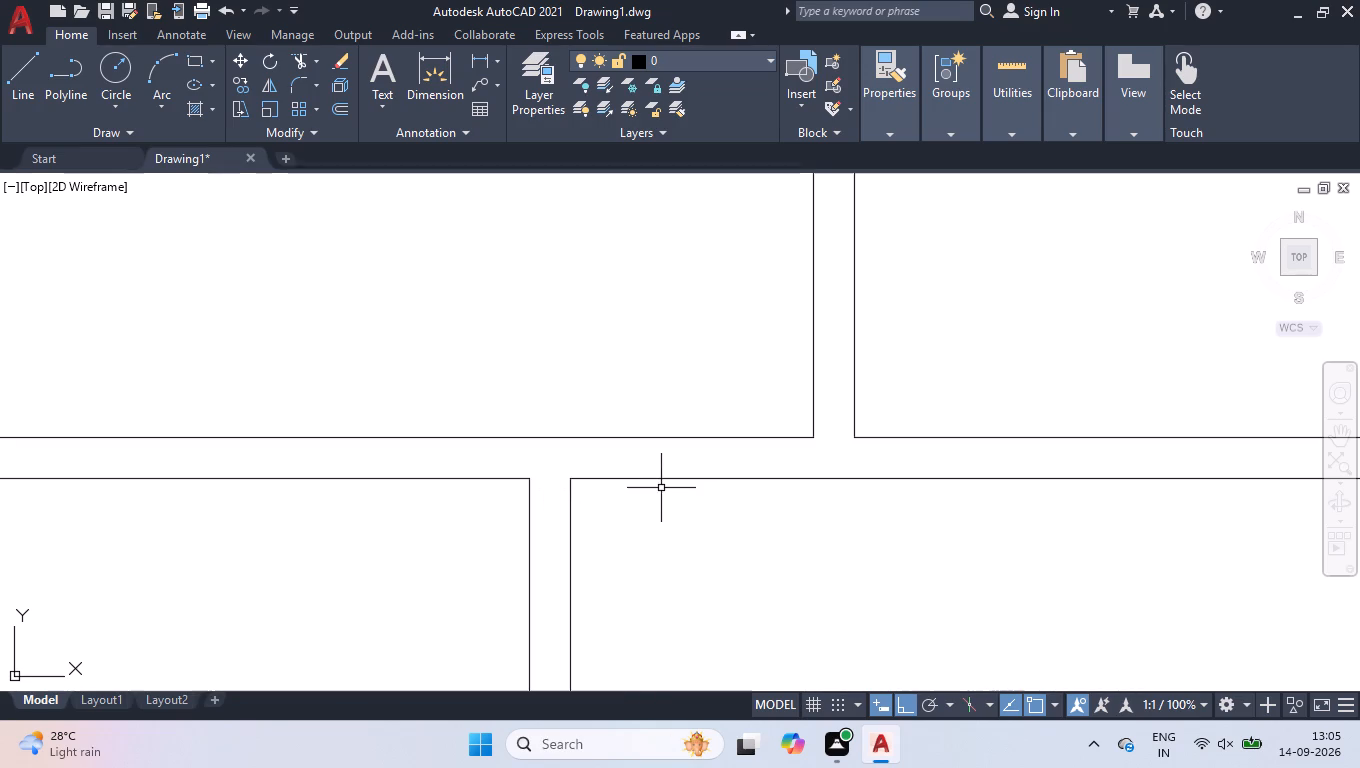
pyautogui.write('D;')
pyautogui.press('BackSpace')
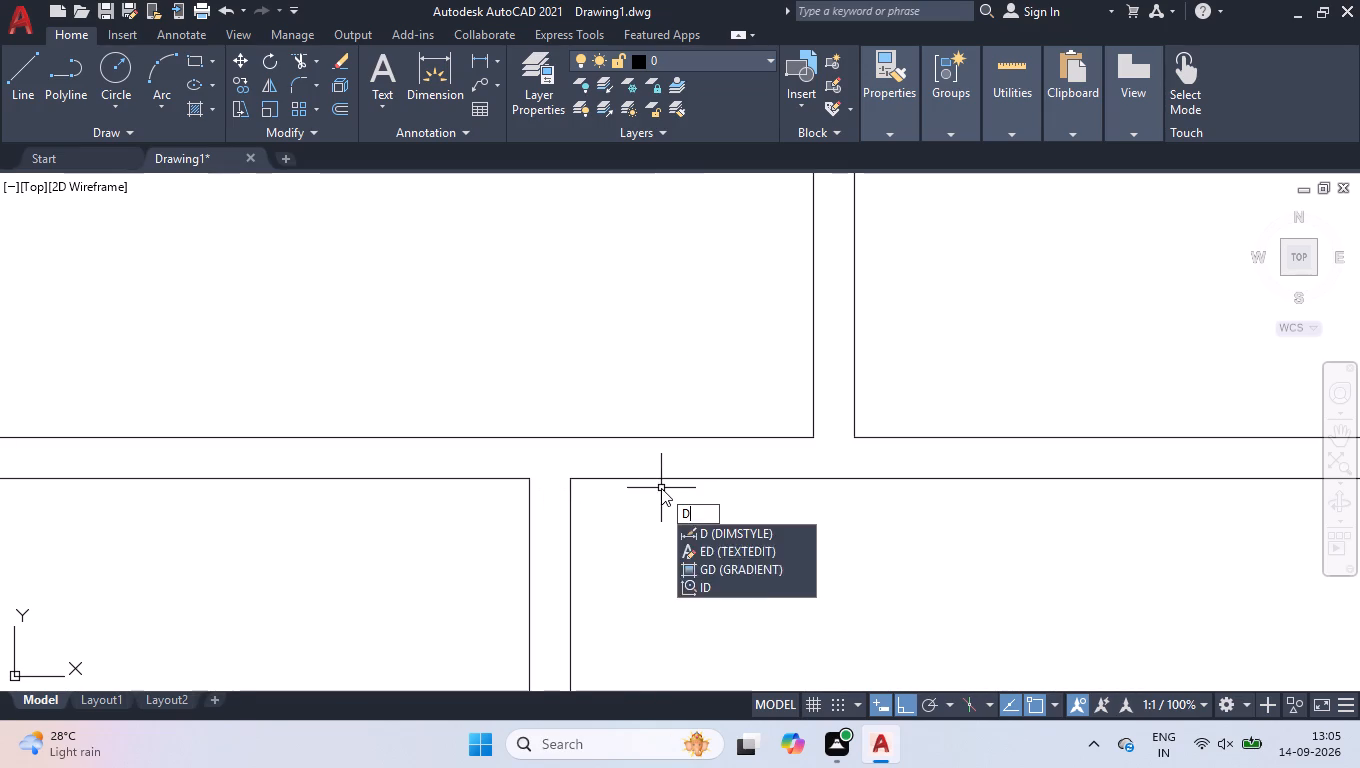
pyautogui.write('LI')
pyautogui.press('Return')
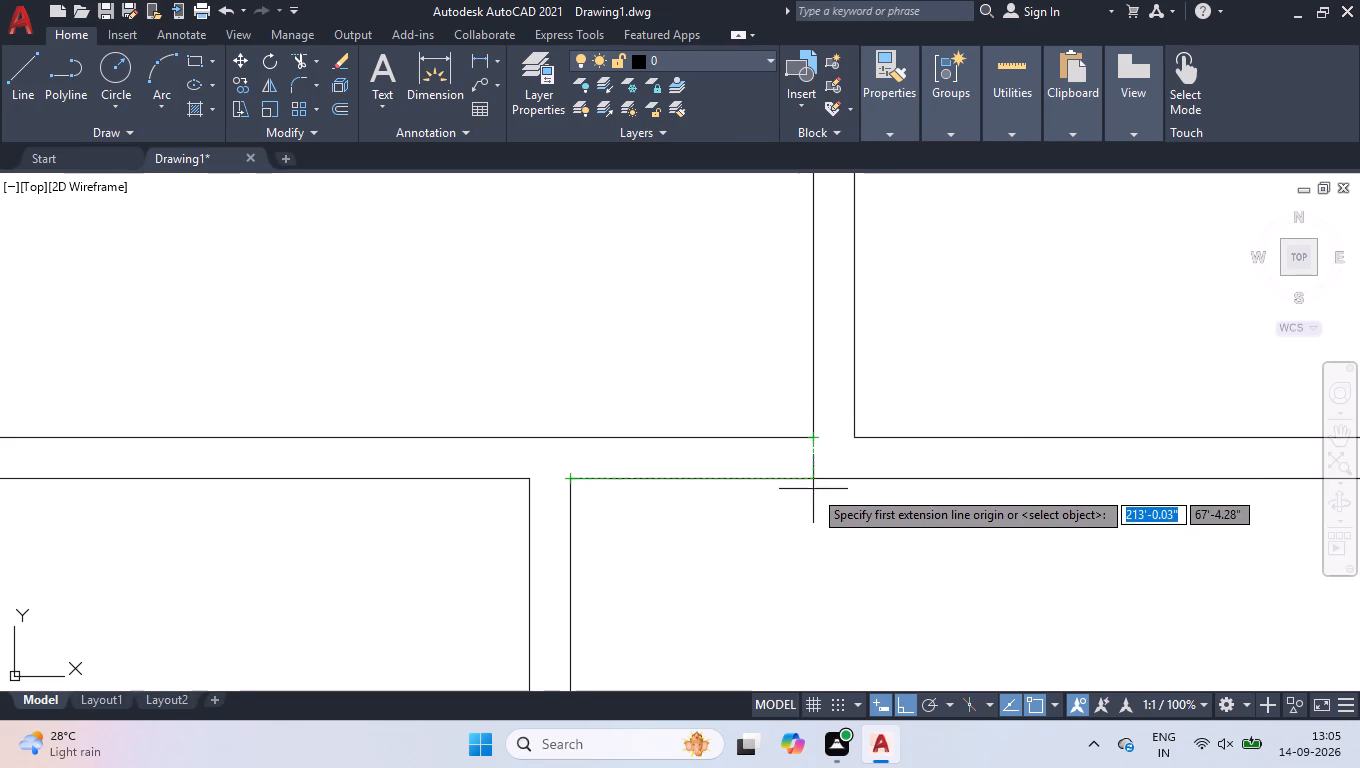
pyautogui.scroll(1, 817, 499)
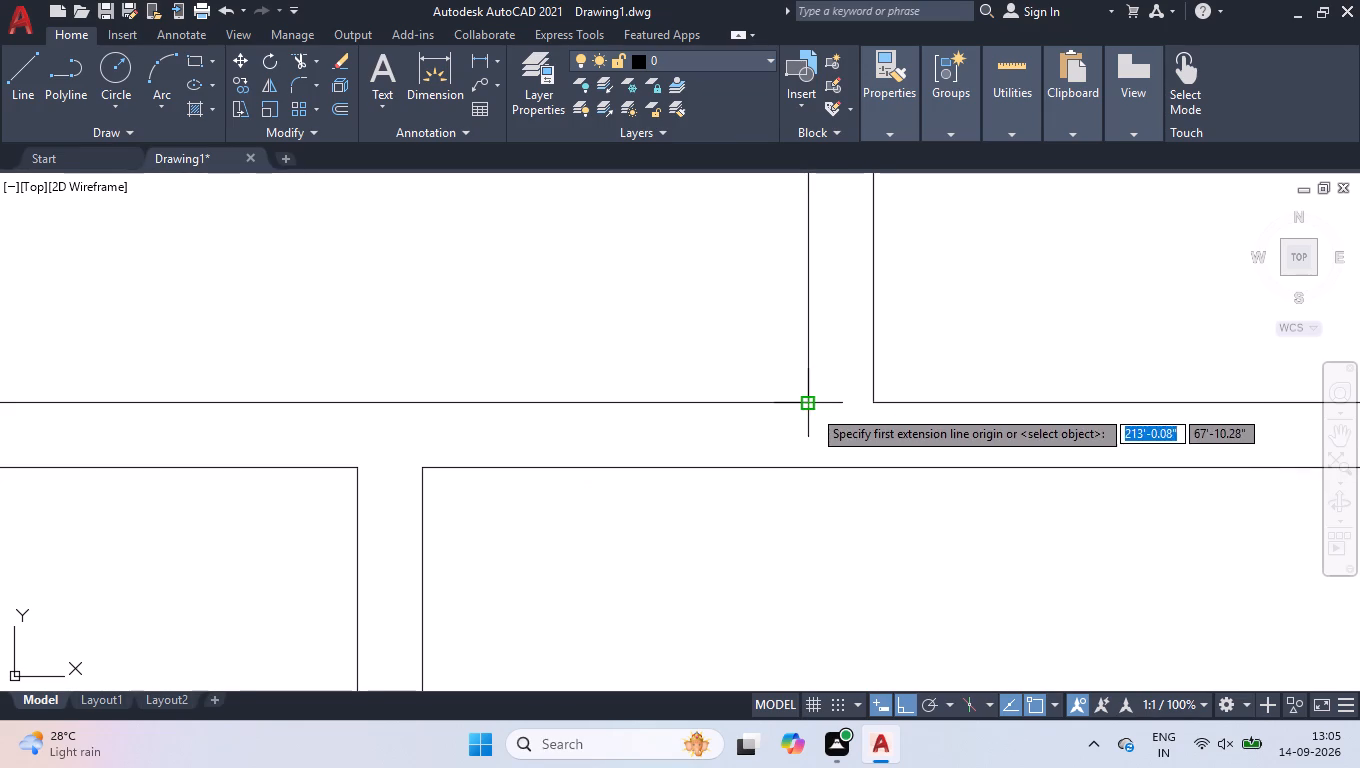
pyautogui.click(805, 496)
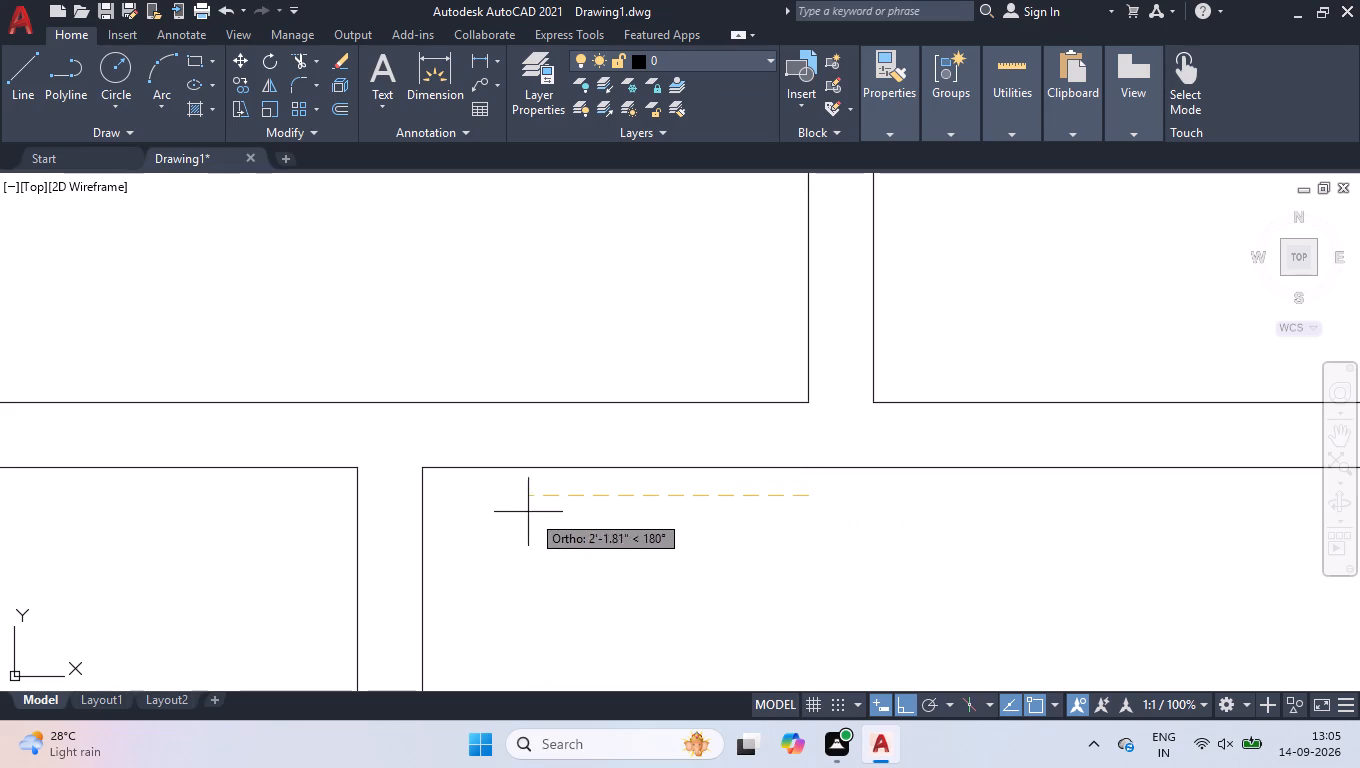
pyautogui.click(424, 499)
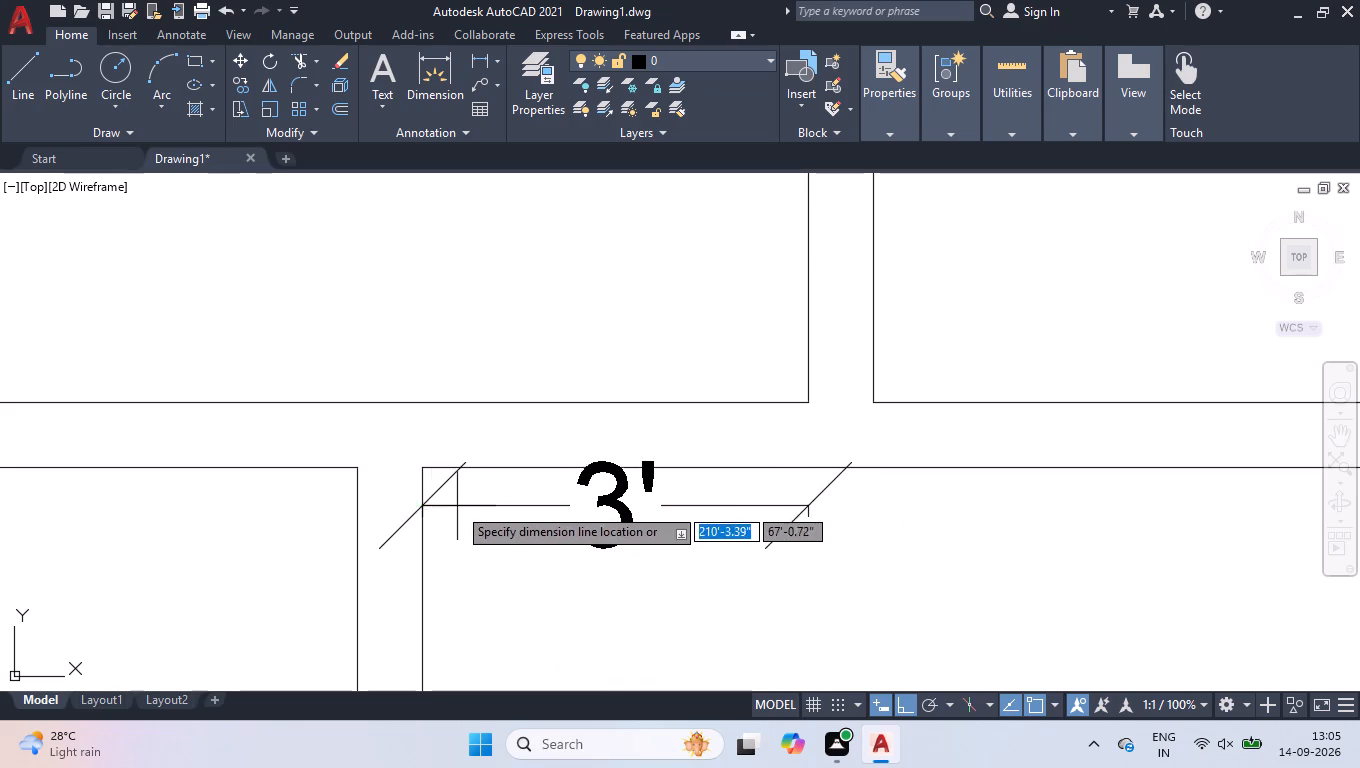
pyautogui.press('space')
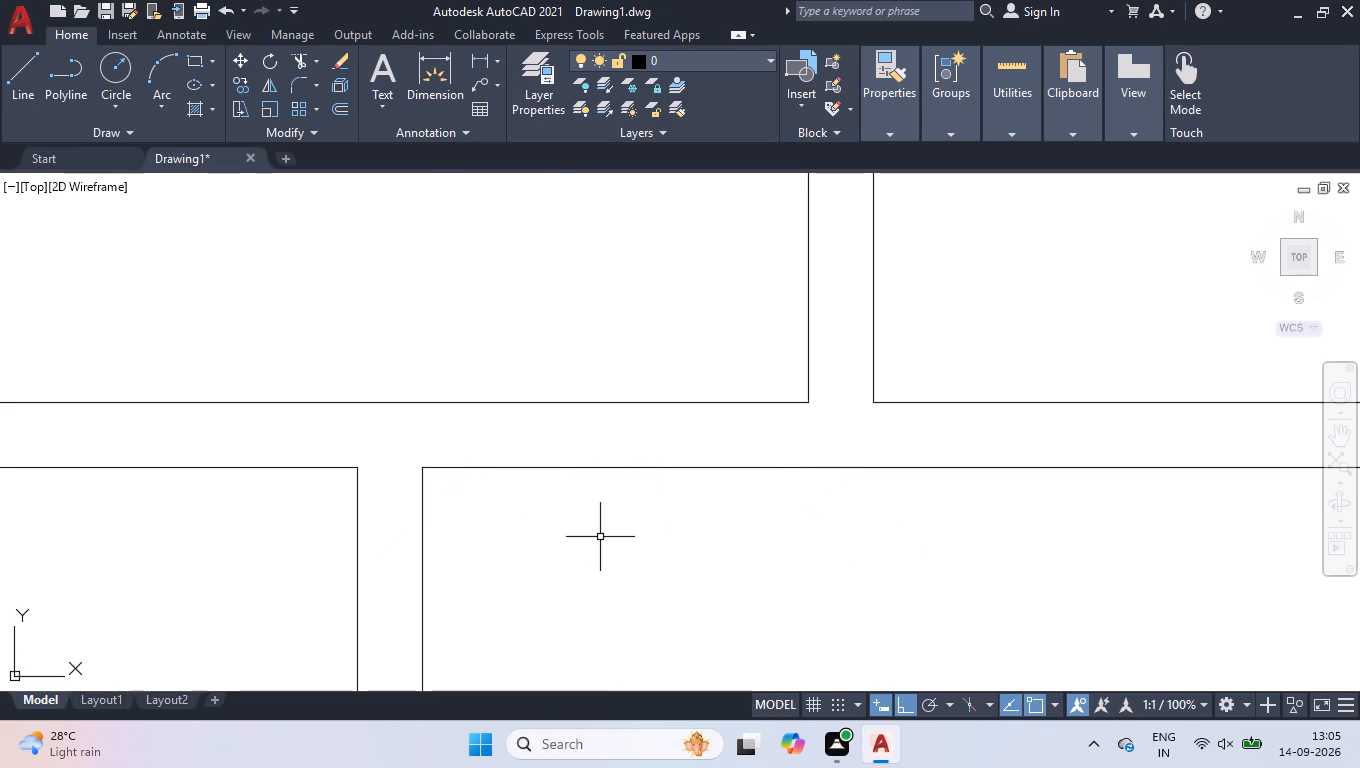
# Extend both faces of the right room's partition down and the lower partition's right face up across the horizontal wall.
pyautogui.scroll(-3, 600, 537)
pyautogui.scroll(-1, 687, 556)
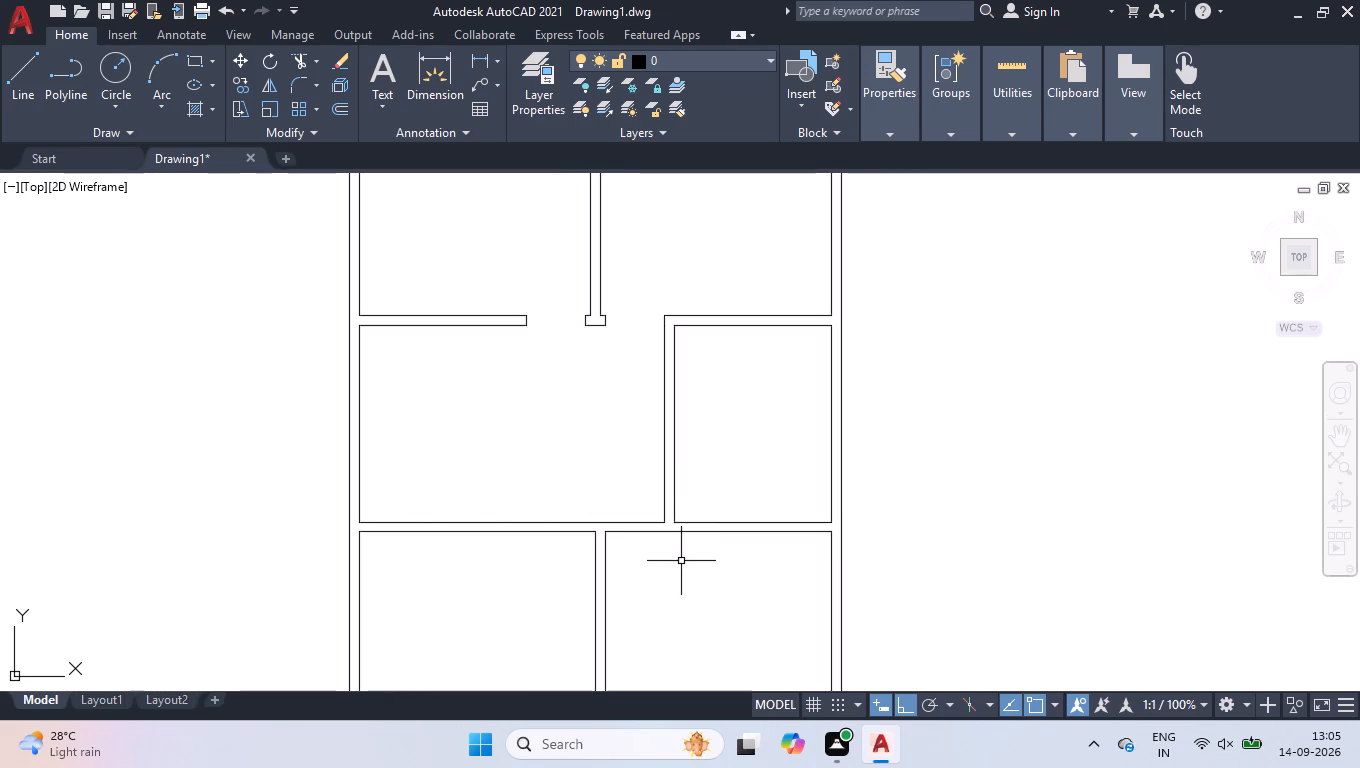
pyautogui.scroll(1, 681, 561)
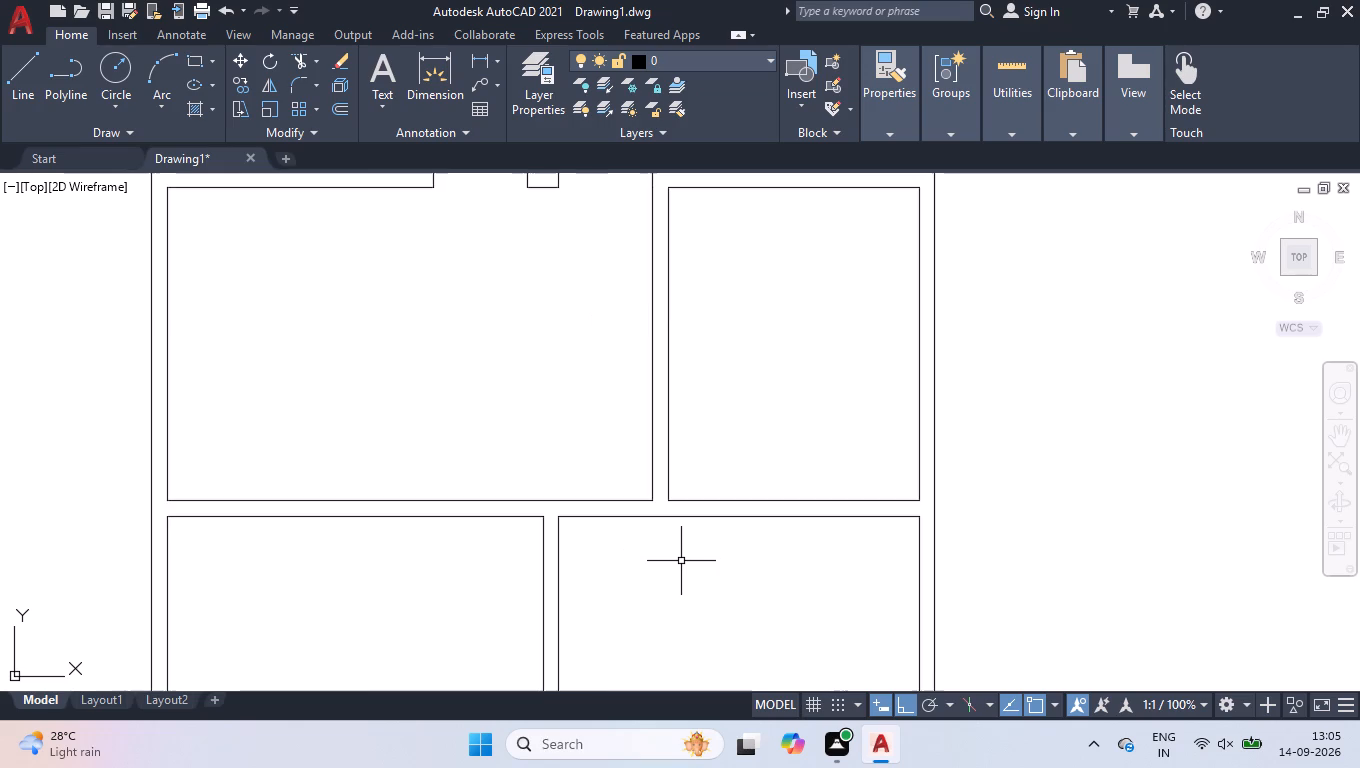
pyautogui.write('EX')
pyautogui.press('Return')
pyautogui.click(731, 460)
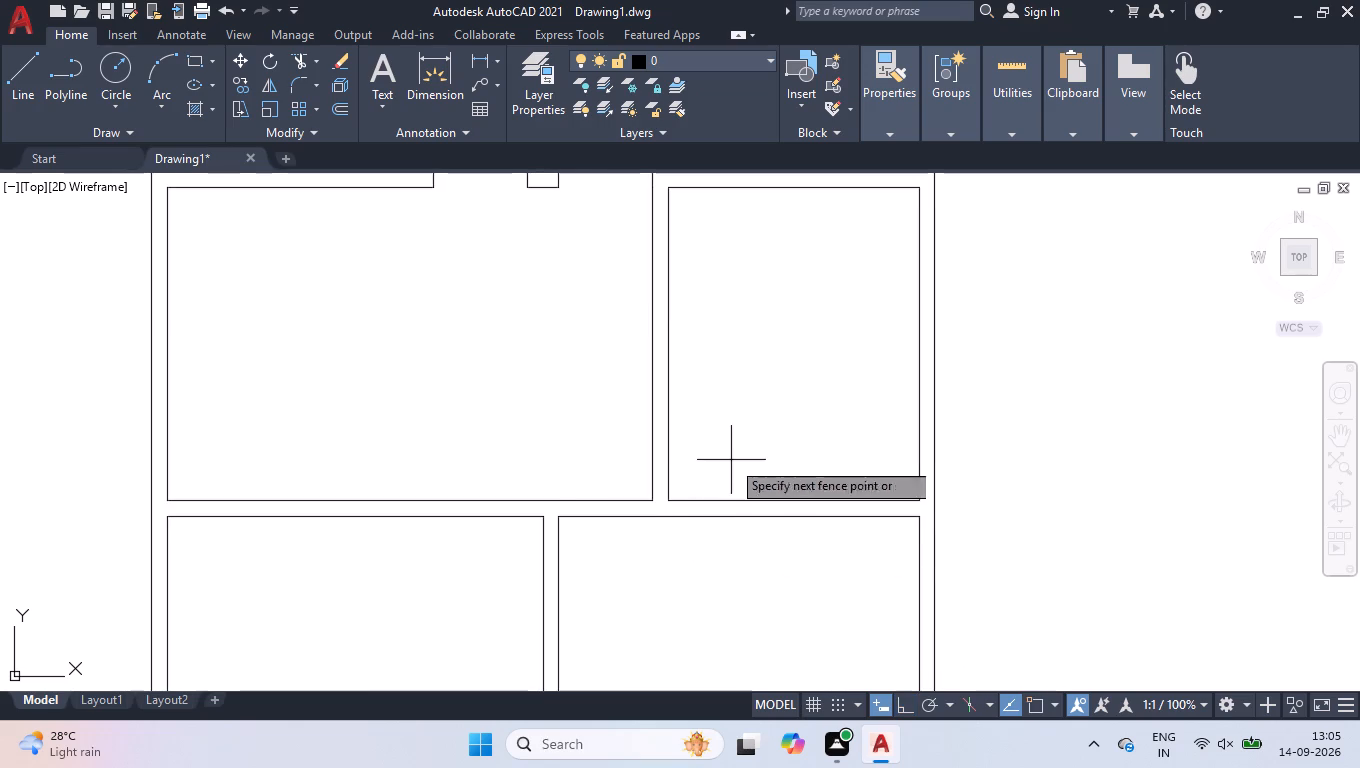
pyautogui.click(581, 450)
pyautogui.click(559, 564)
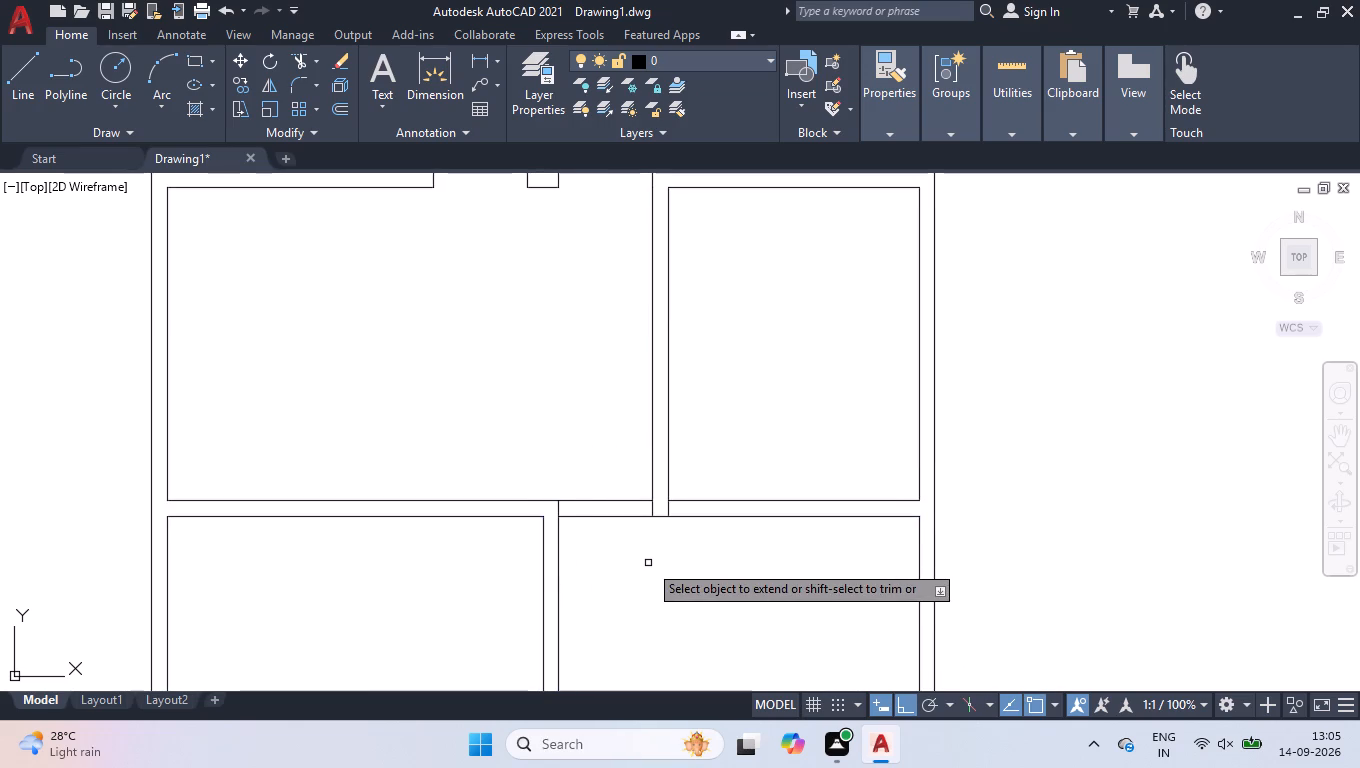
pyautogui.press('Return')
# Draw a horizontal line across the right room's partition at the midpoint of its right face.
pyautogui.press('l')
pyautogui.press('Return')
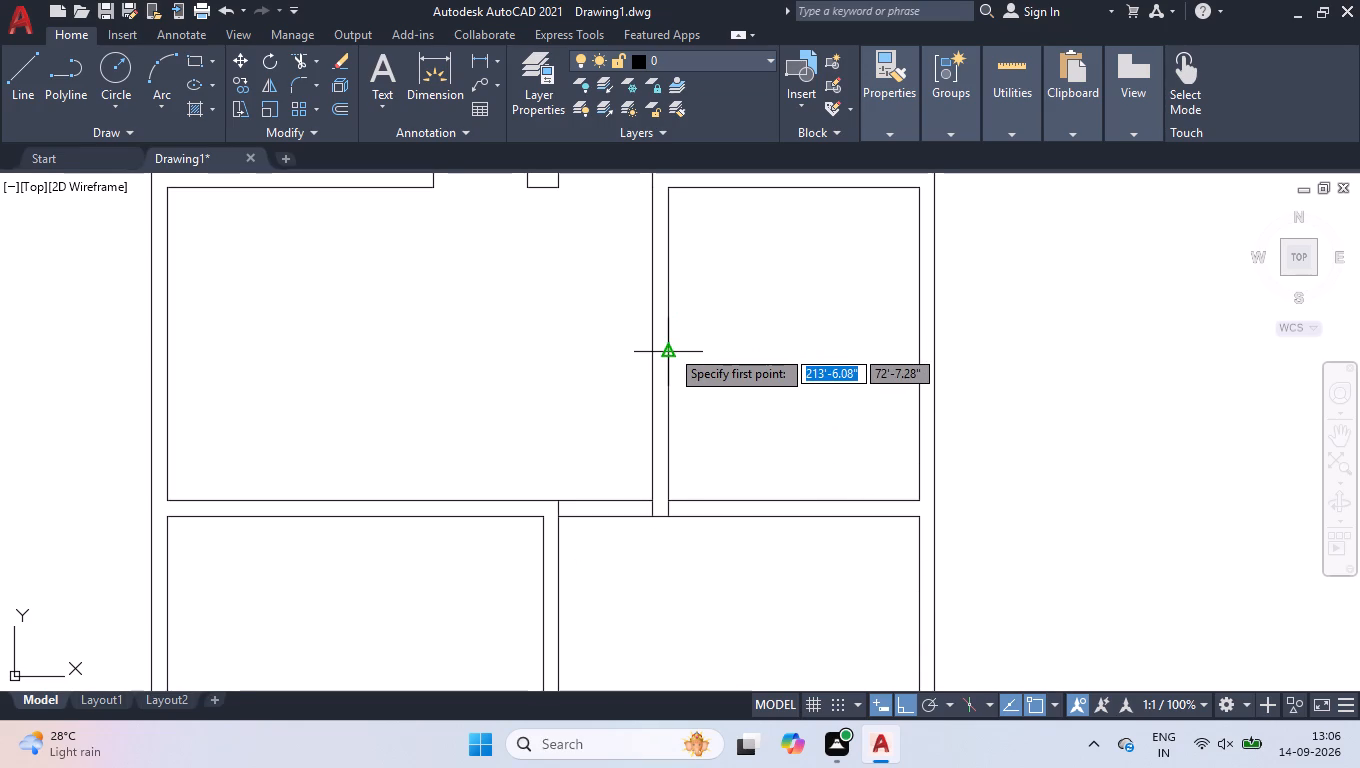
pyautogui.click(670, 348)
pyautogui.scroll(2, 644, 348)
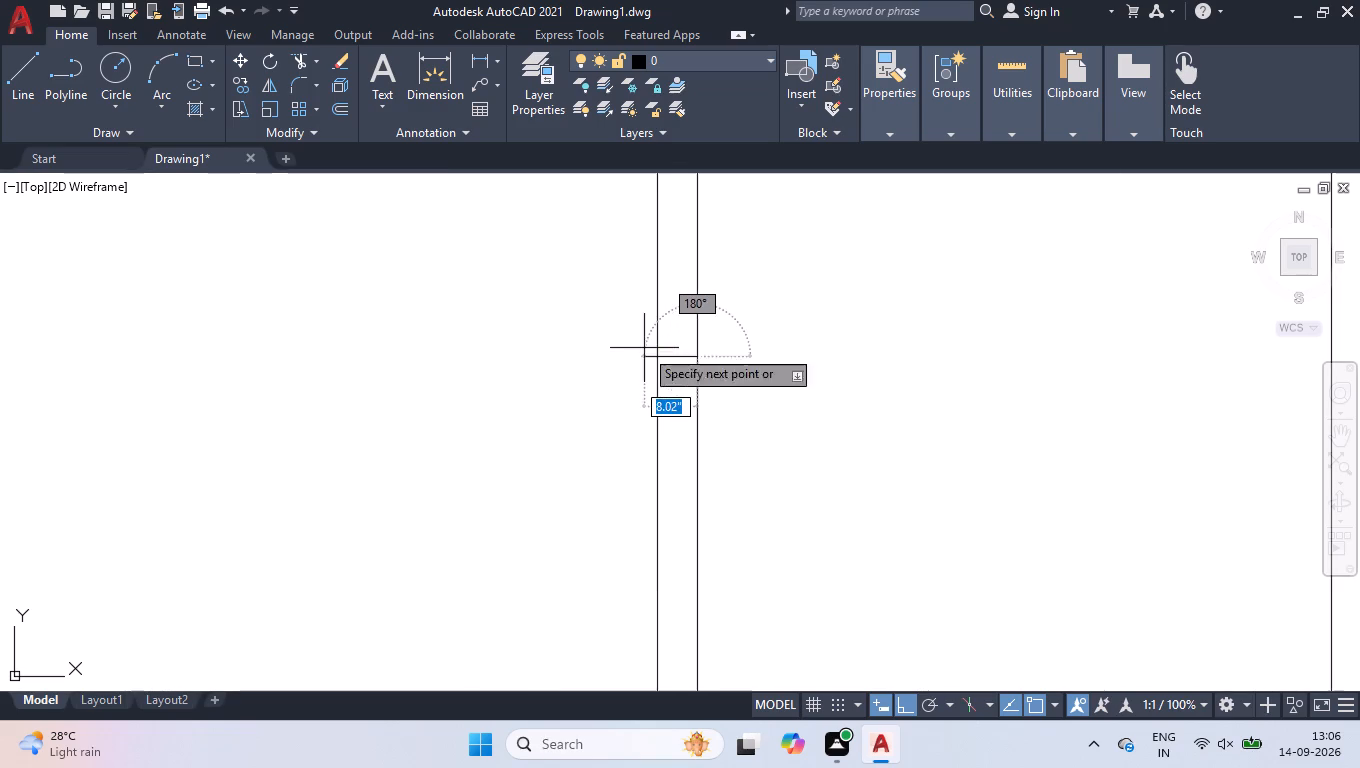
pyautogui.click(659, 355)
pyautogui.press('v')
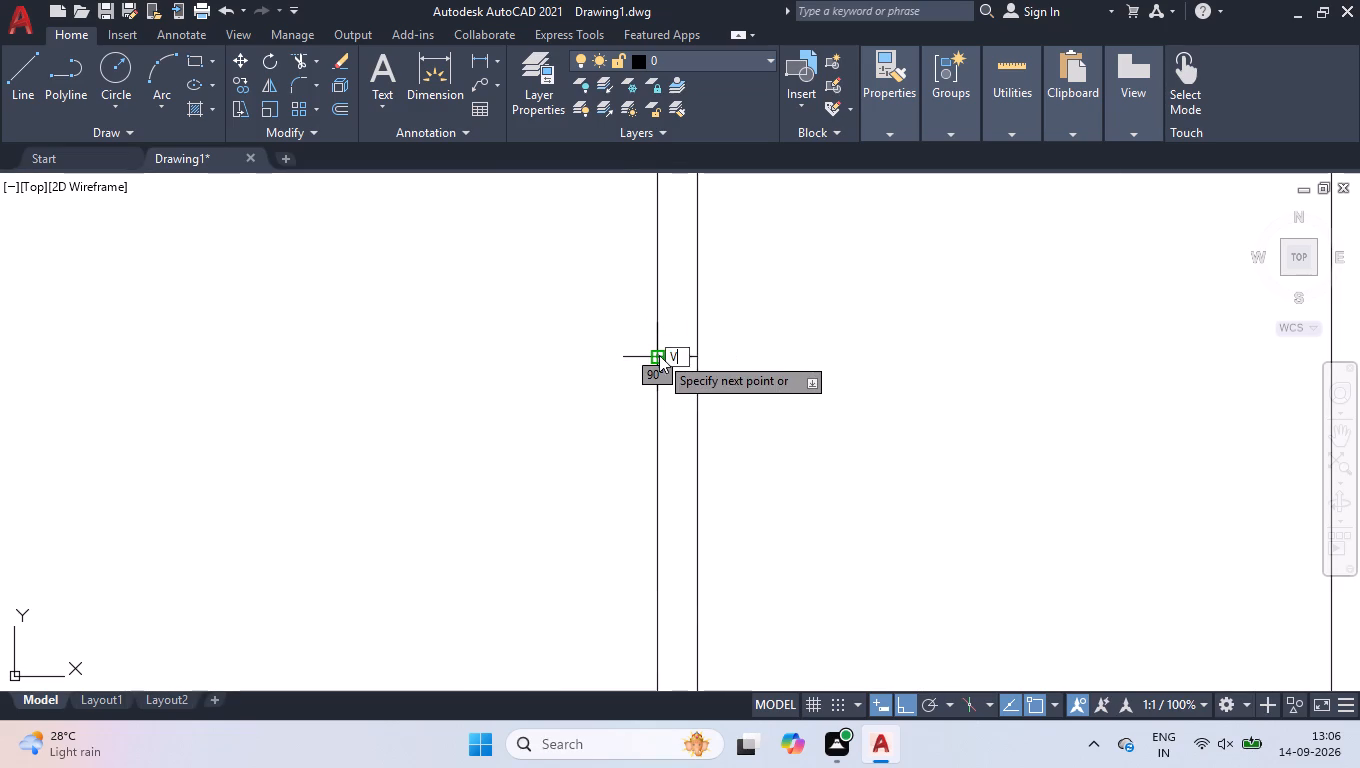
pyautogui.scroll(-4, 664, 397)
pyautogui.press('Return')
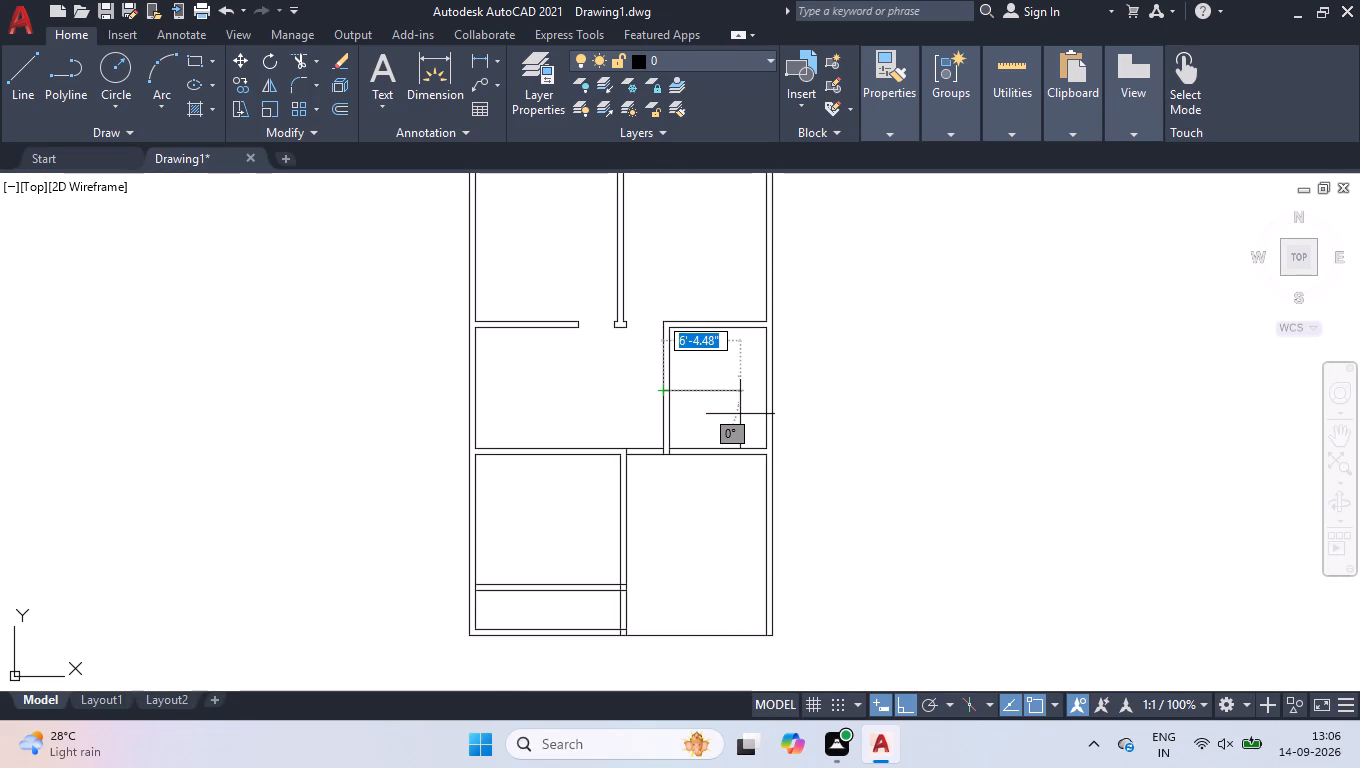
# Stretch the left end of the right room's upper inner wall line to the partition's left face.
pyautogui.scroll(2, 672, 318)
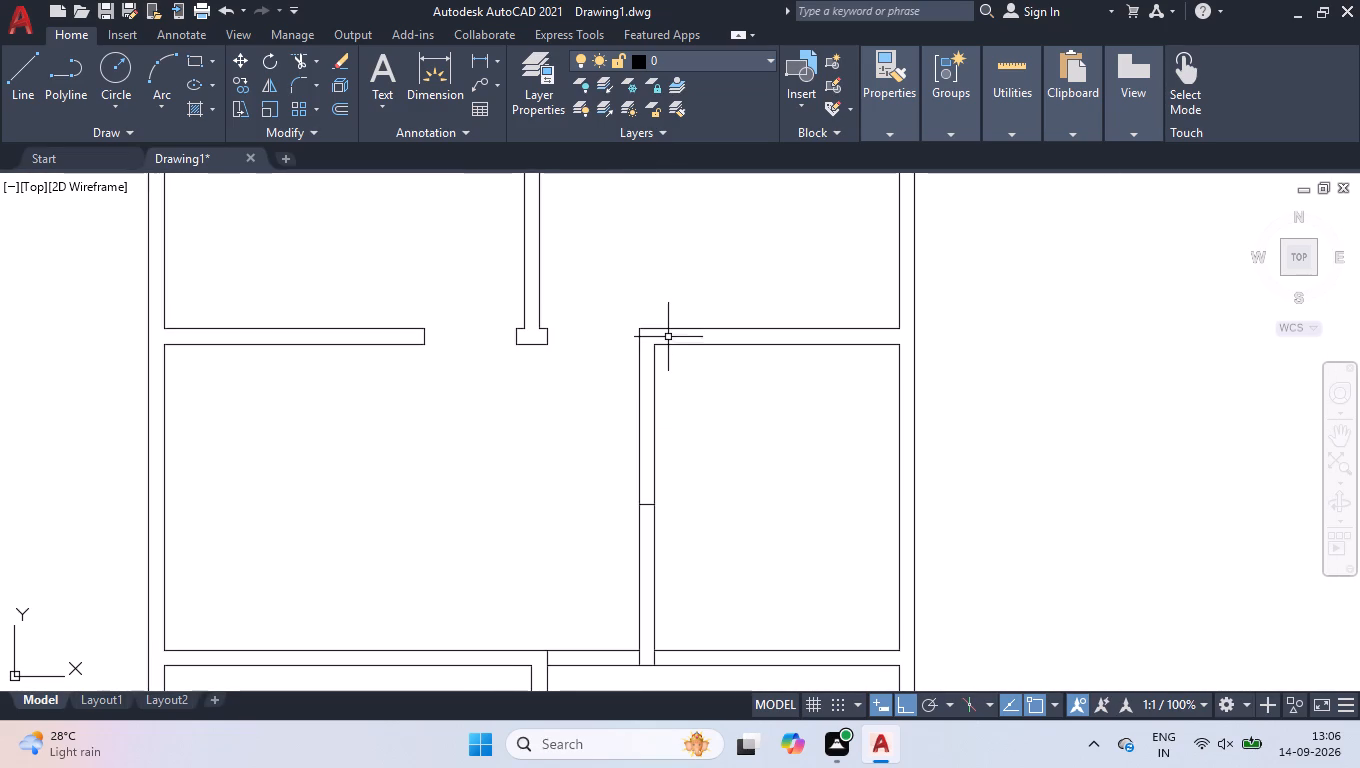
pyautogui.click(666, 345)
pyautogui.scroll(2, 651, 337)
pyautogui.click(650, 353)
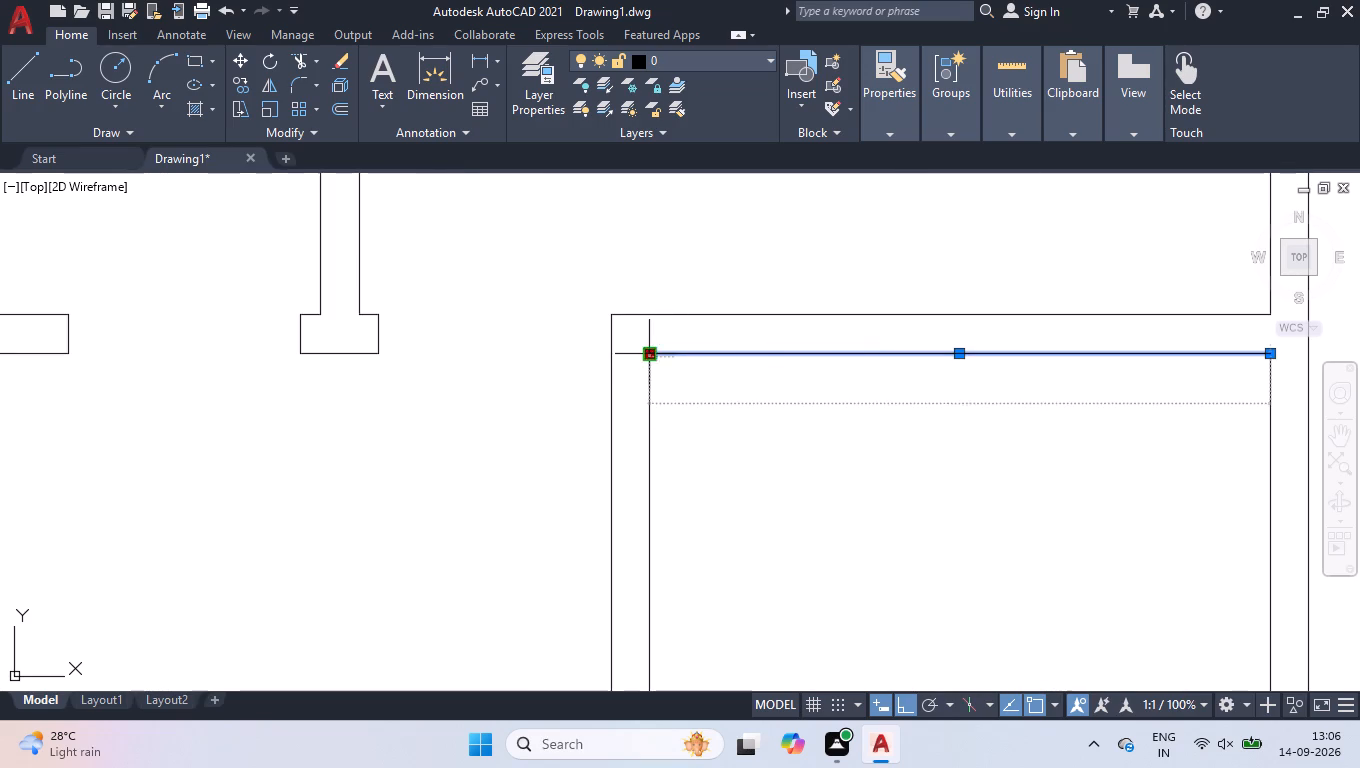
pyautogui.click(613, 351)
pyautogui.rightClick(495, 363)
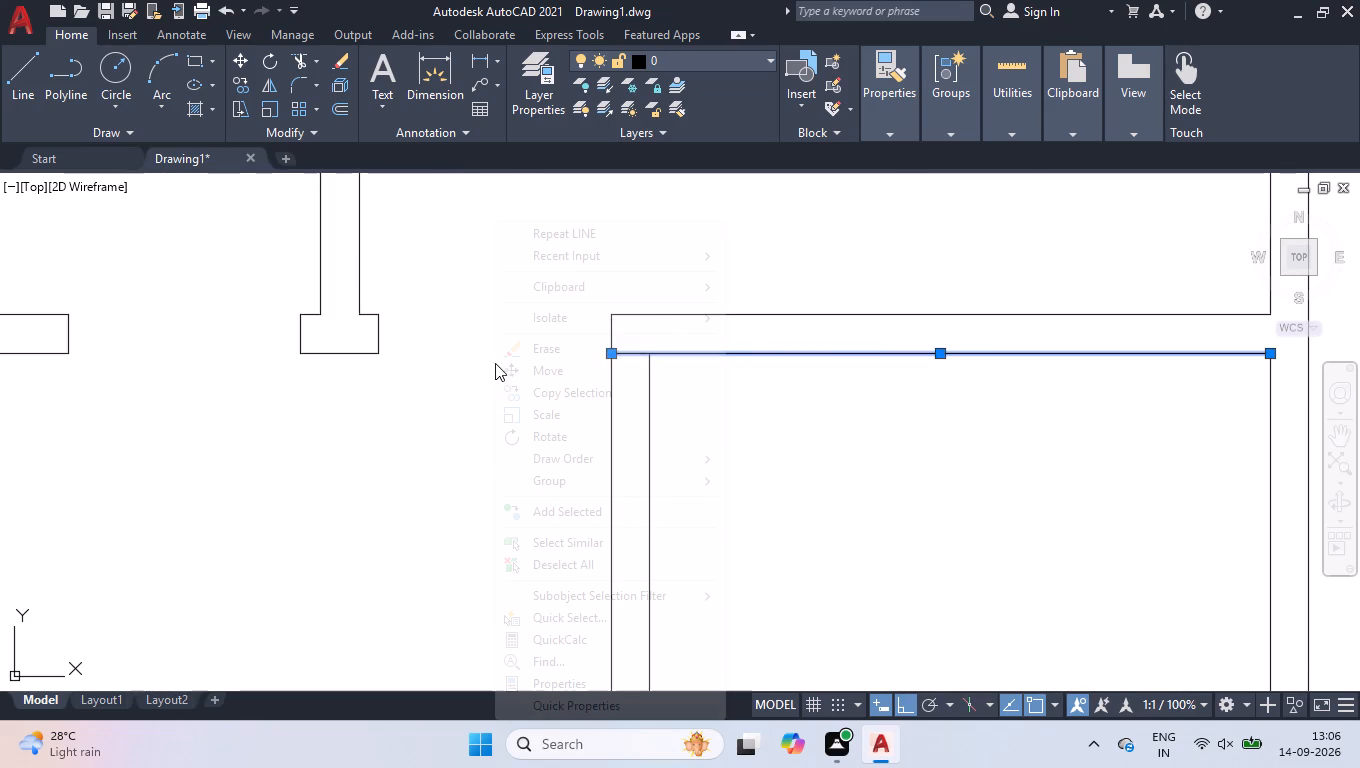
pyautogui.click(539, 571)
# Trim away both faces of the right room's partition above the midpoint line.
pyautogui.scroll(-3, 519, 376)
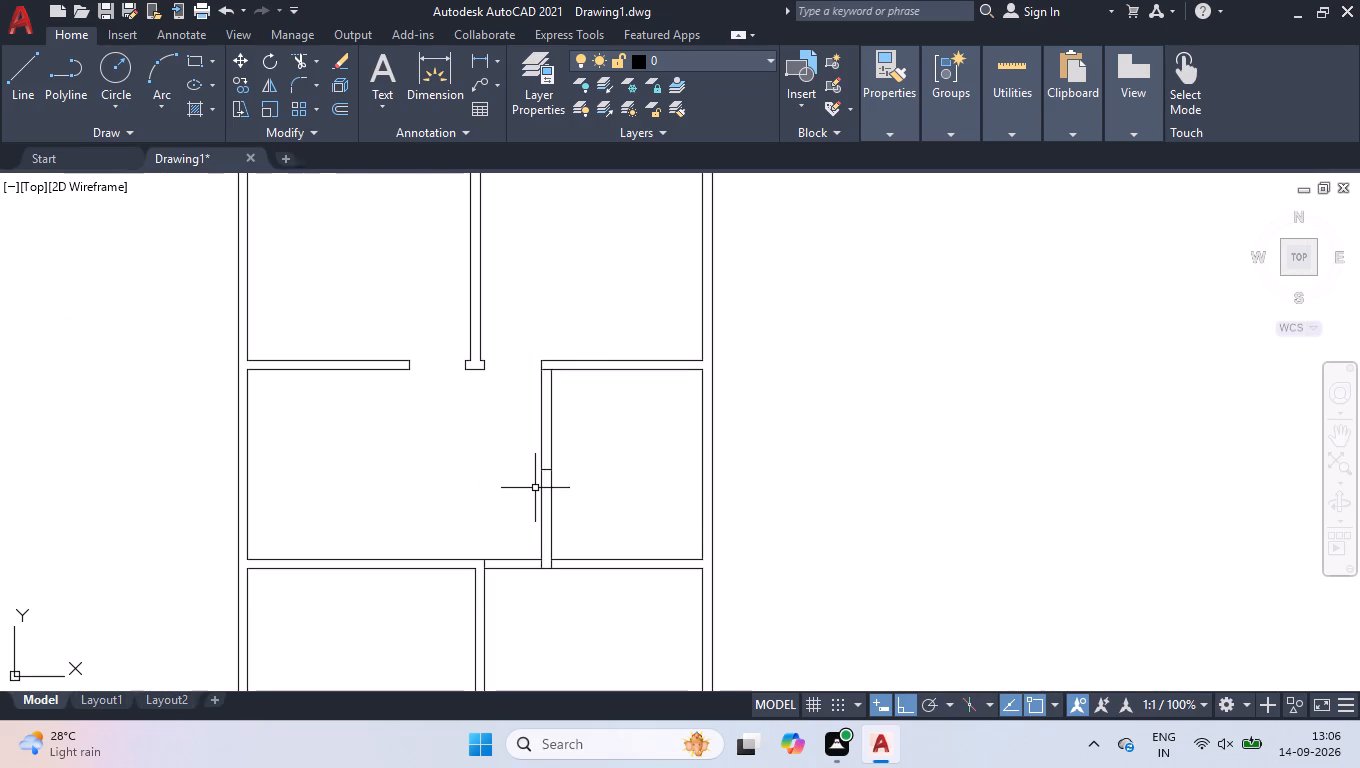
pyautogui.write('TR')
pyautogui.press('Return')
pyautogui.click(627, 428)
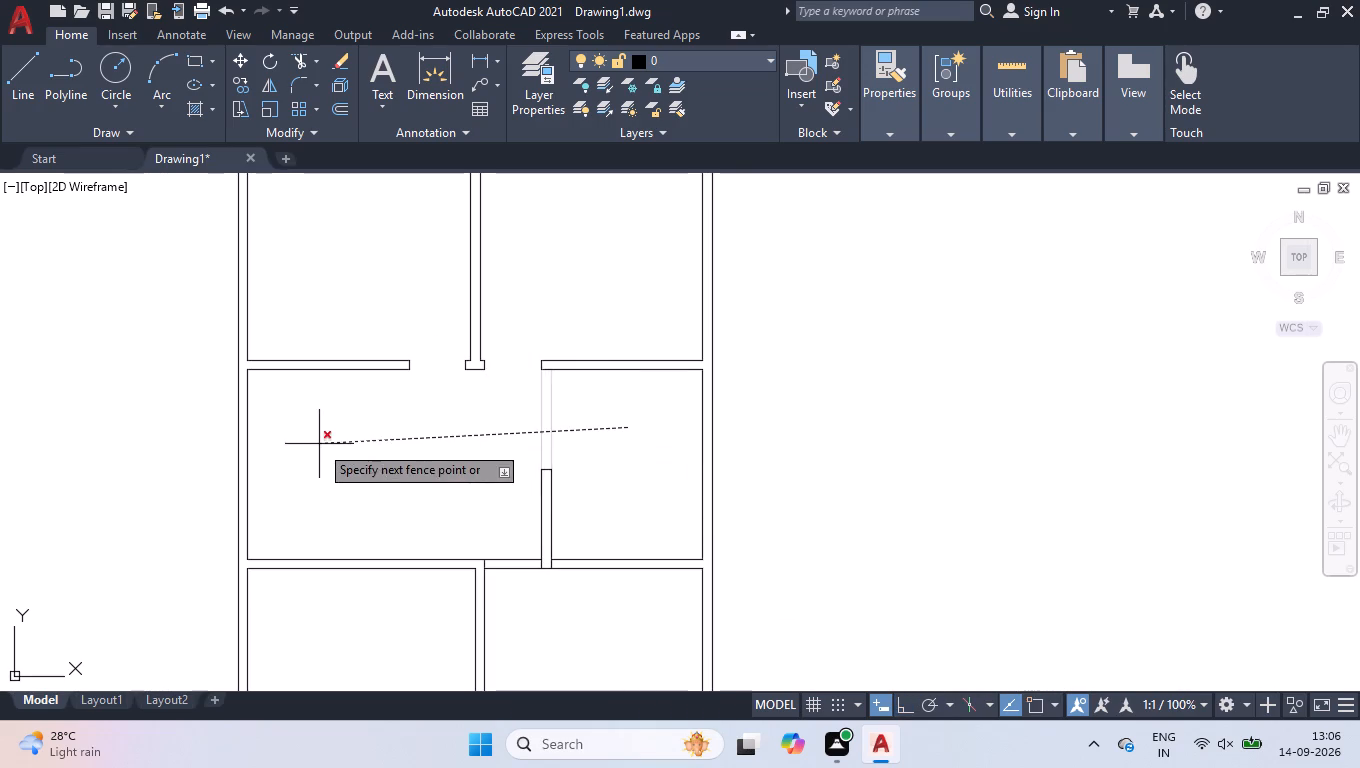
pyautogui.click(319, 444)
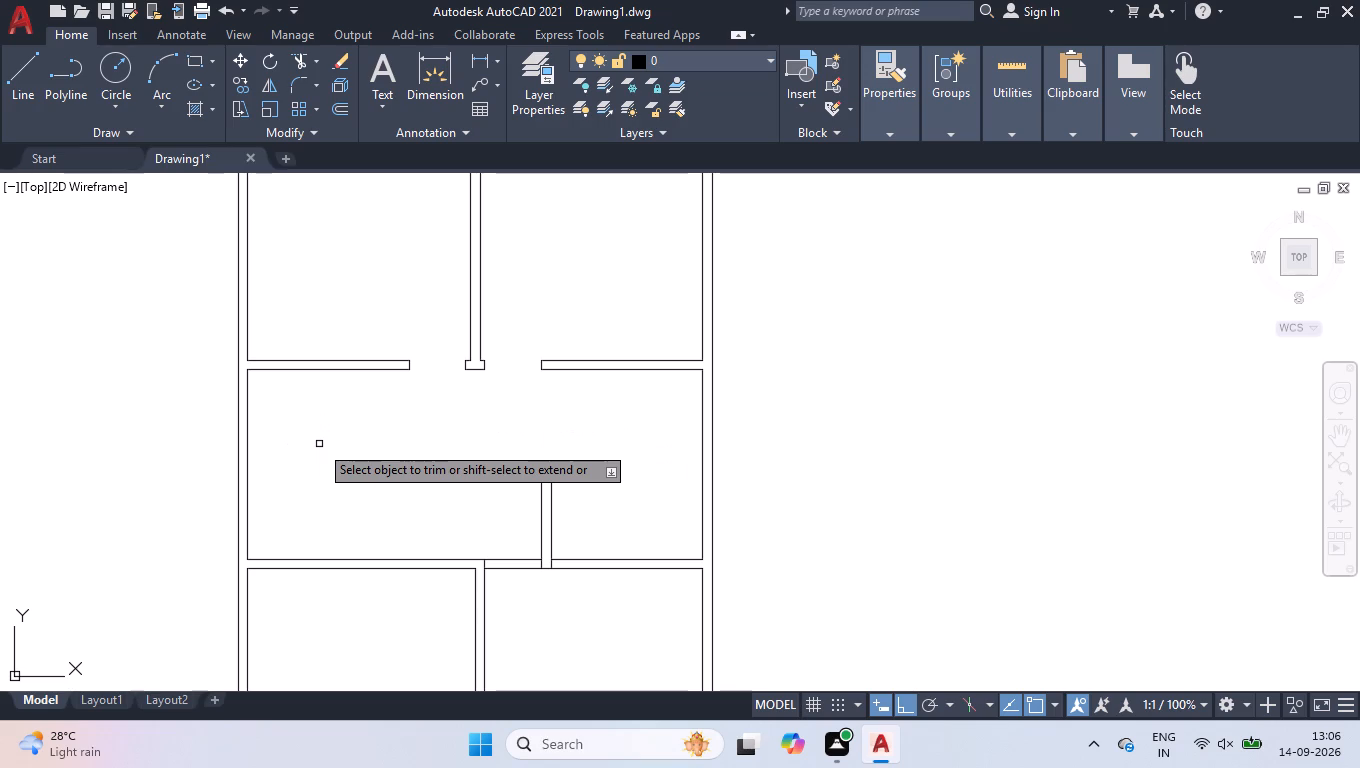
# Trim the partition's junction with the right room's lower wall and remove the horizontal wall lines between the two partitions.
pyautogui.scroll(3, 486, 571)
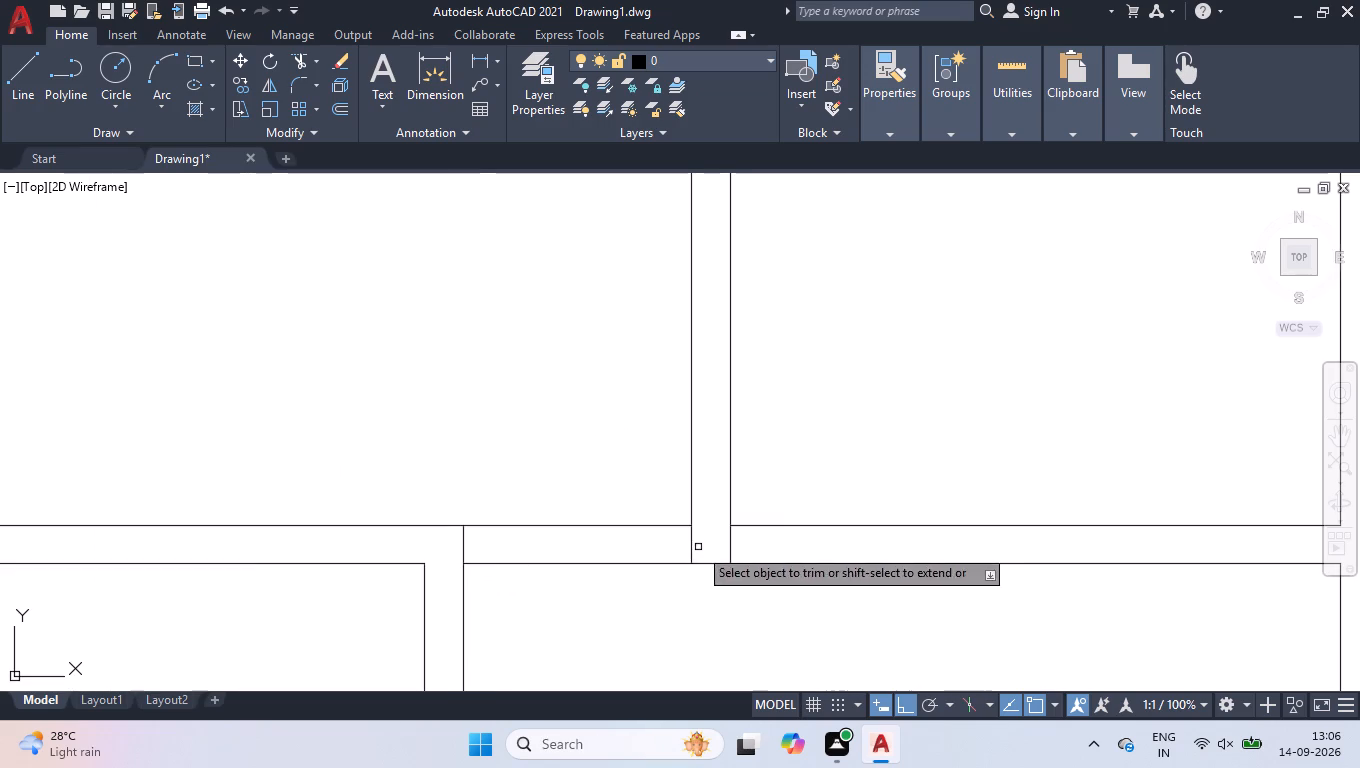
pyautogui.moveTo(708, 545); pyautogui.dragTo(717, 545)
pyautogui.click(745, 548)
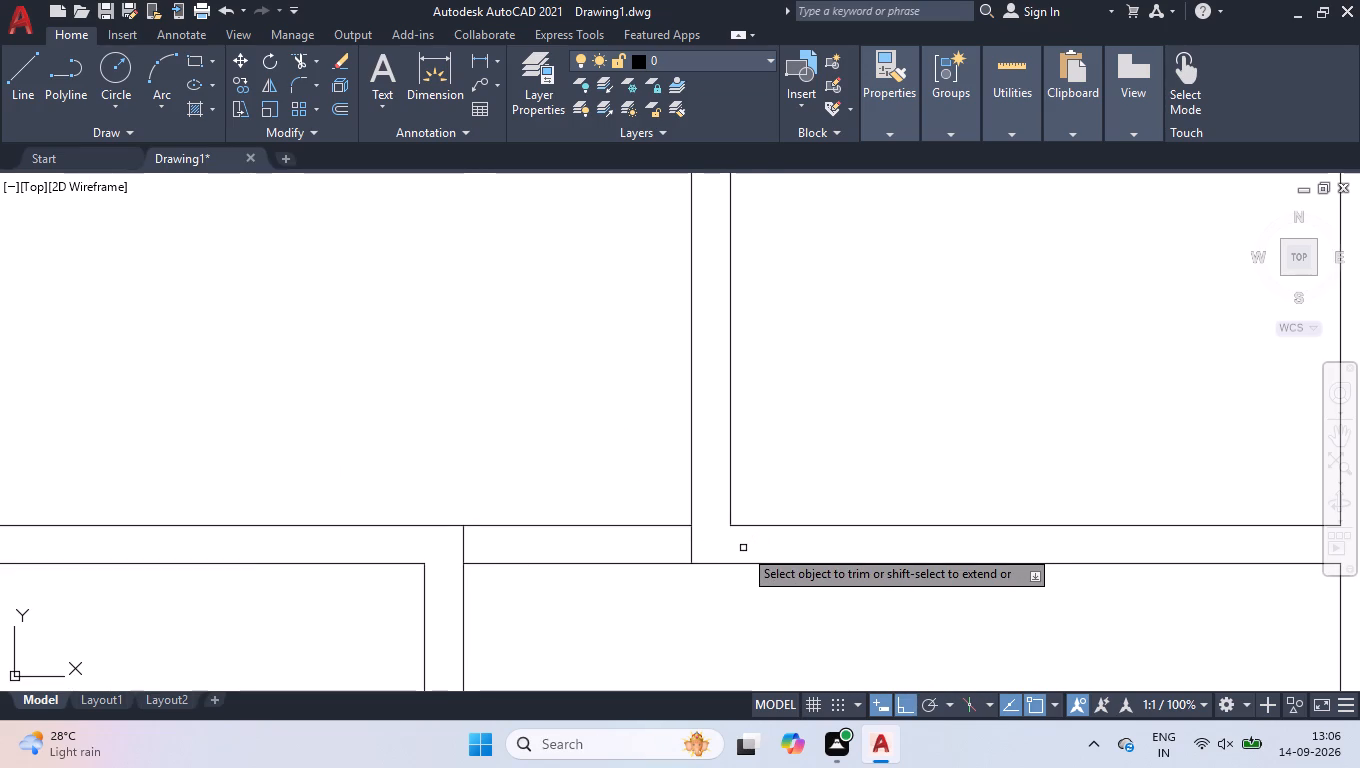
pyautogui.click(536, 614)
pyautogui.click(584, 270)
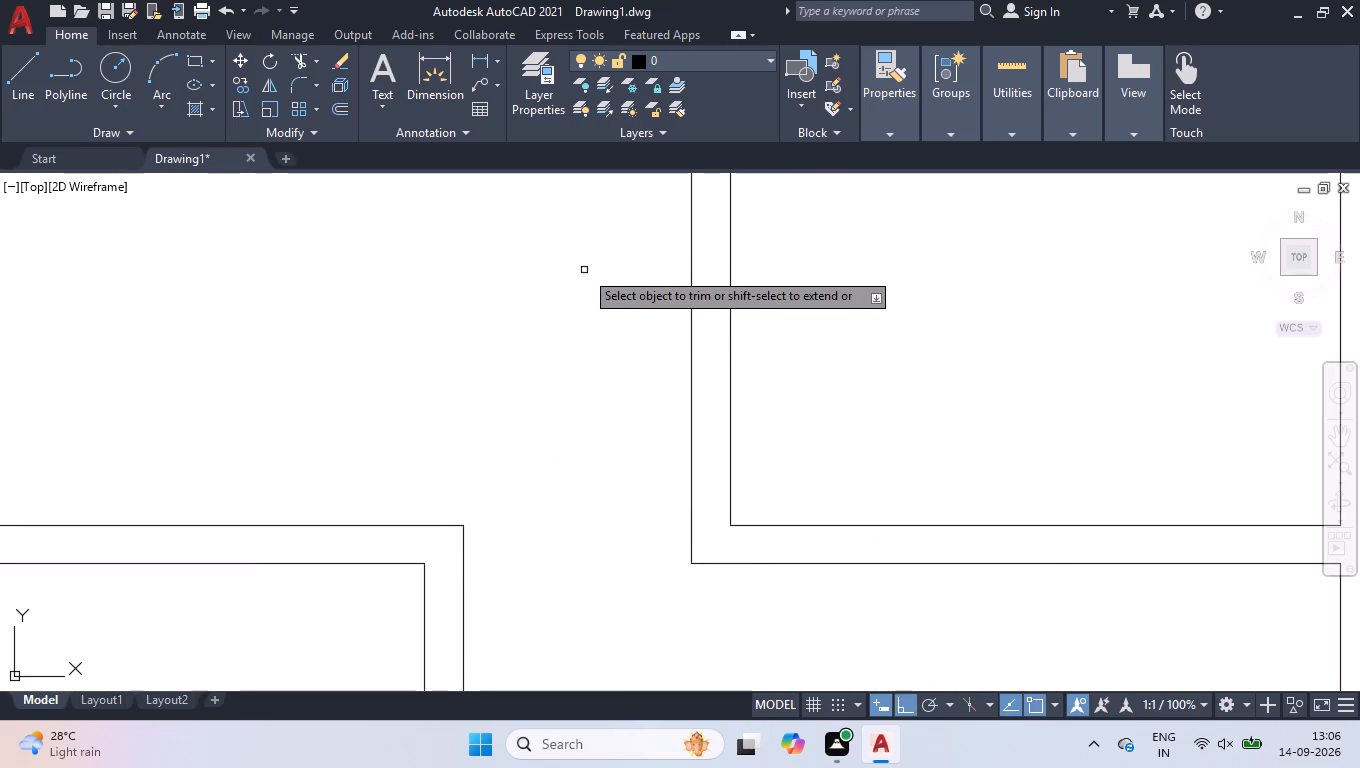
pyautogui.press('Return')
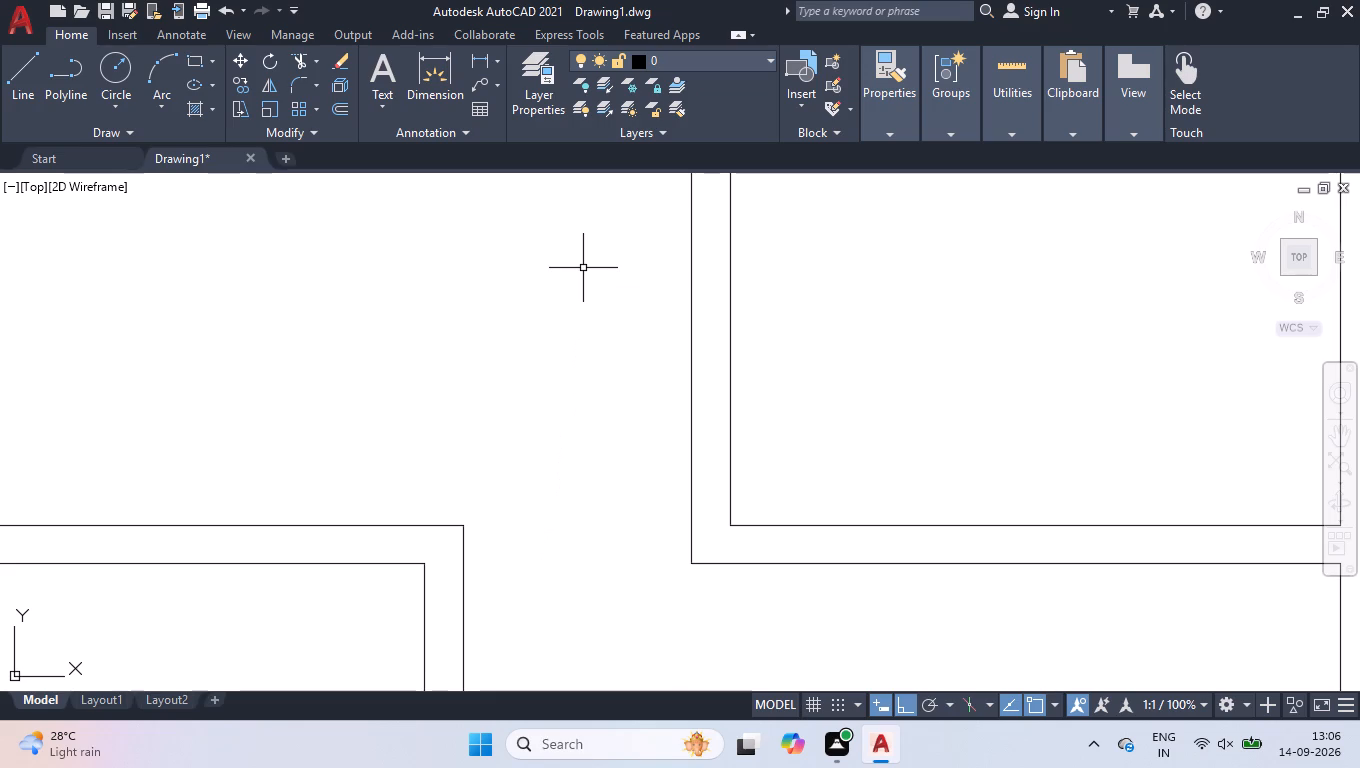
# Offset the middle-left space's lower wall line, upper wall line and left wall face 3' inward for the staircase outline.
pyautogui.scroll(-3, 550, 339)
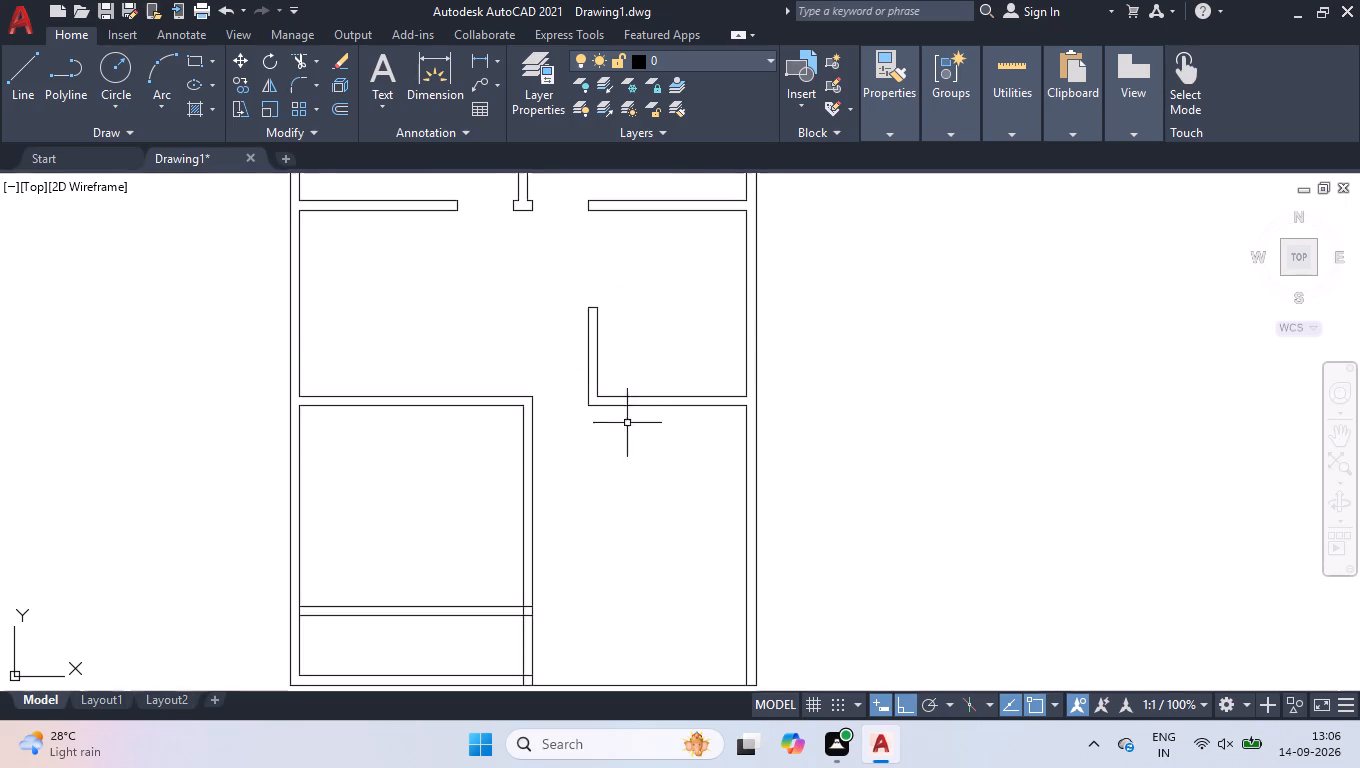
pyautogui.scroll(-1, 627, 423)
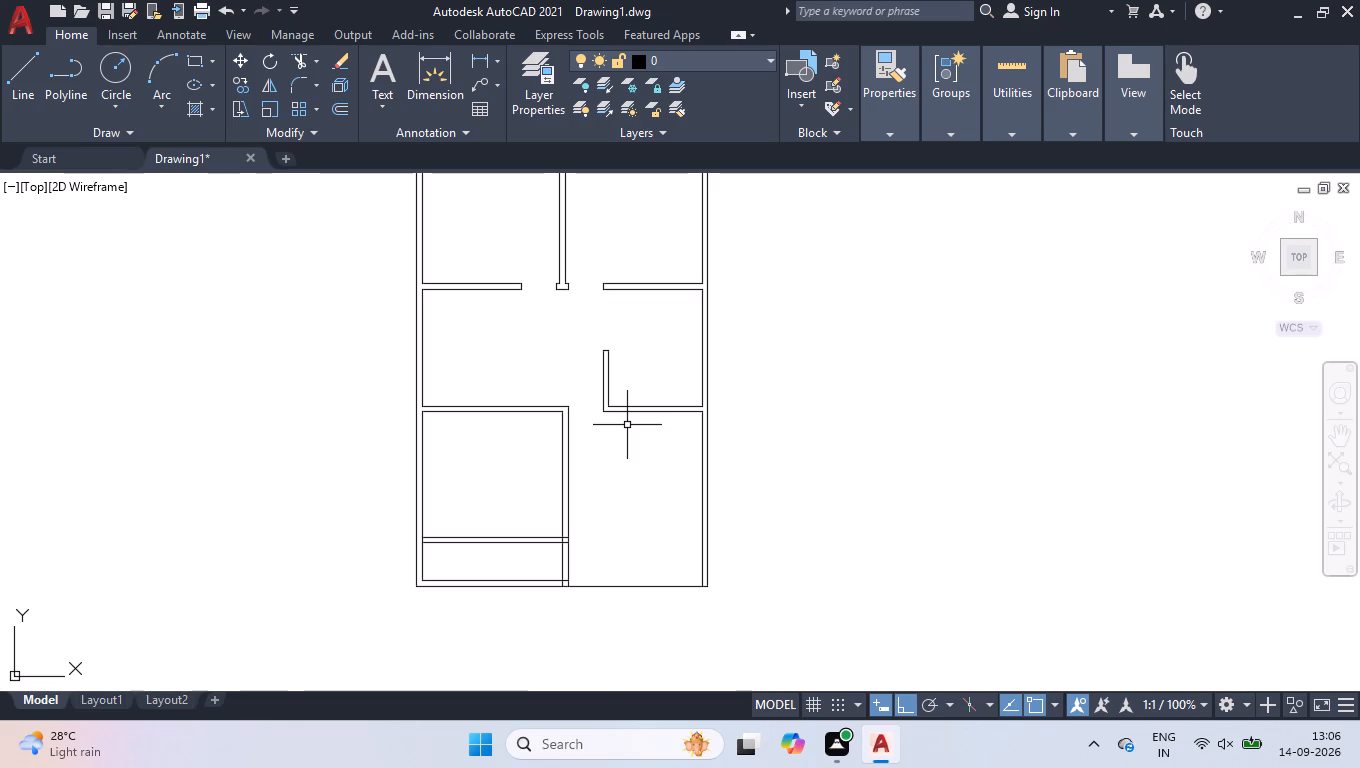
pyautogui.scroll(2, 476, 299)
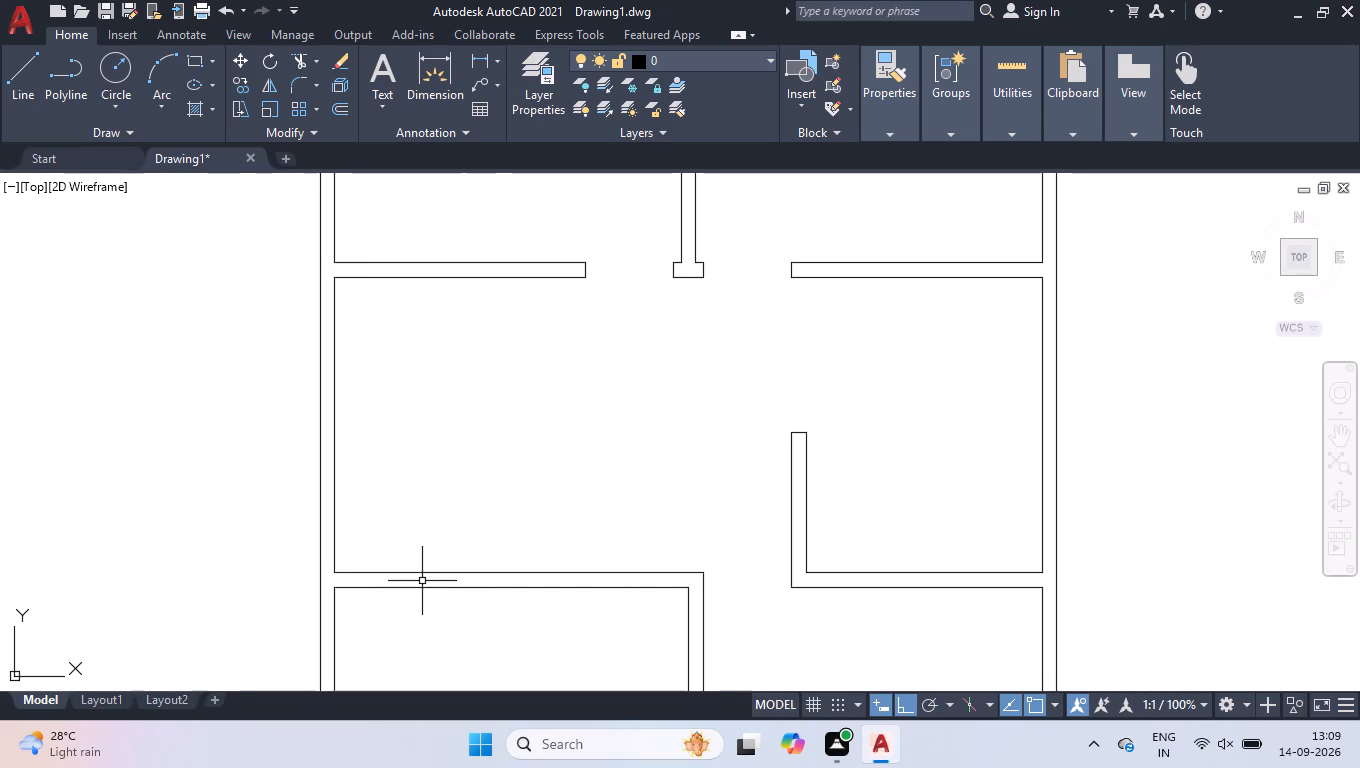
pyautogui.write('OFF')
pyautogui.press('Return')
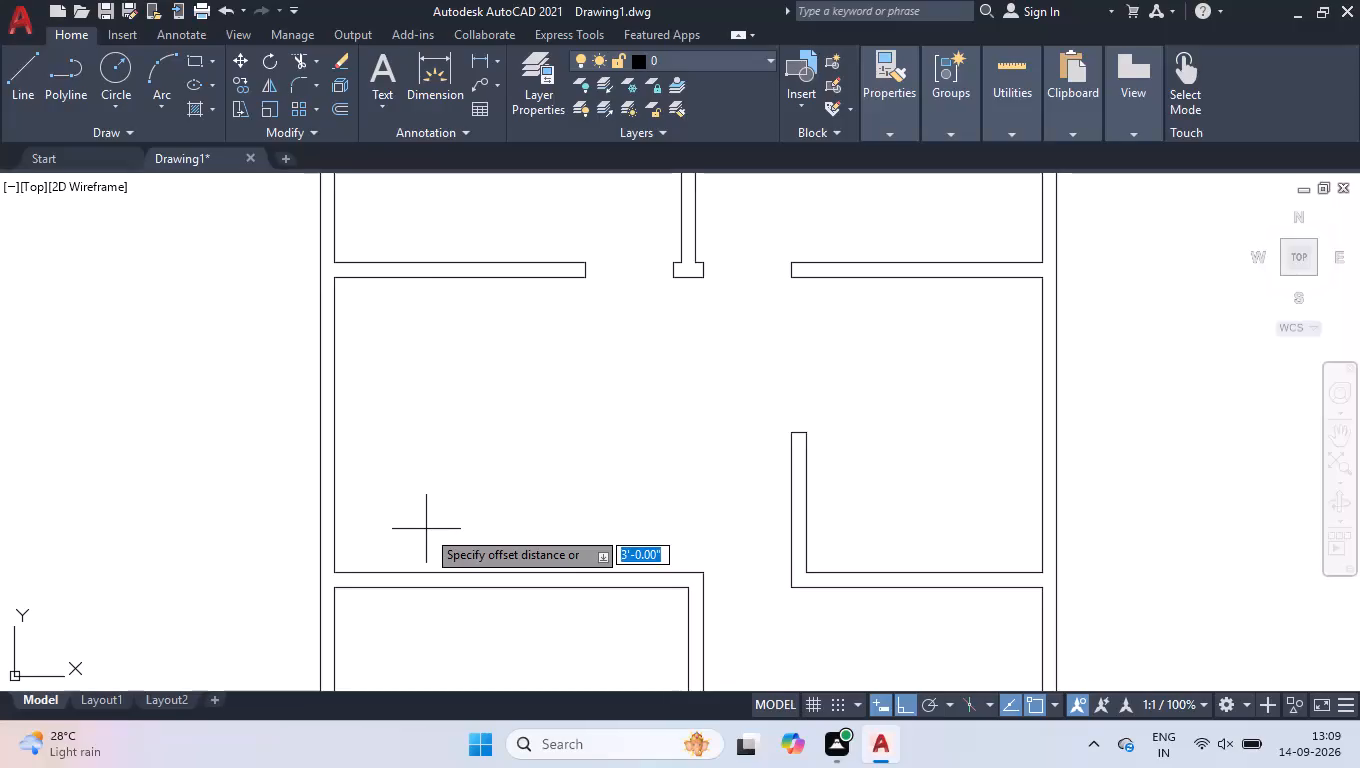
pyautogui.press('3')
pyautogui.press("'")
pyautogui.press('Return')
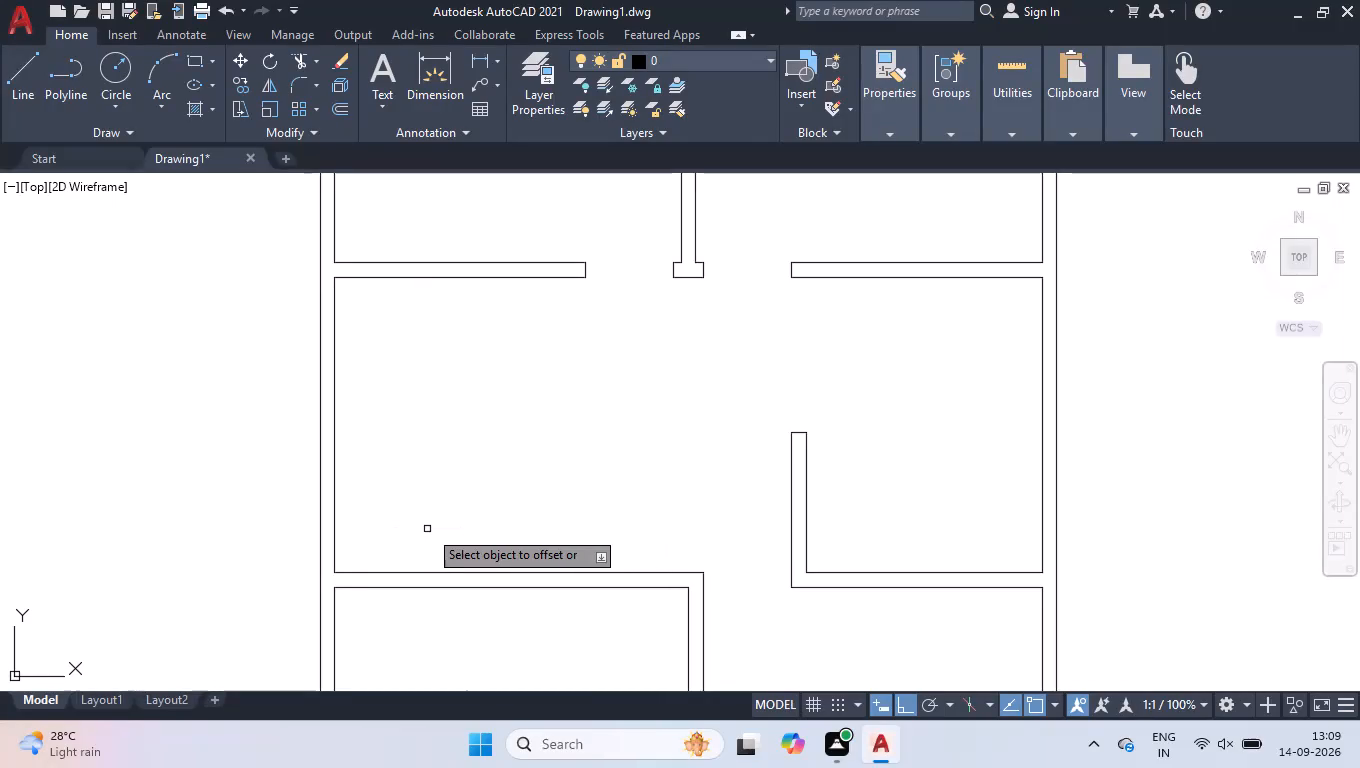
pyautogui.click(418, 572)
pyautogui.click(437, 433)
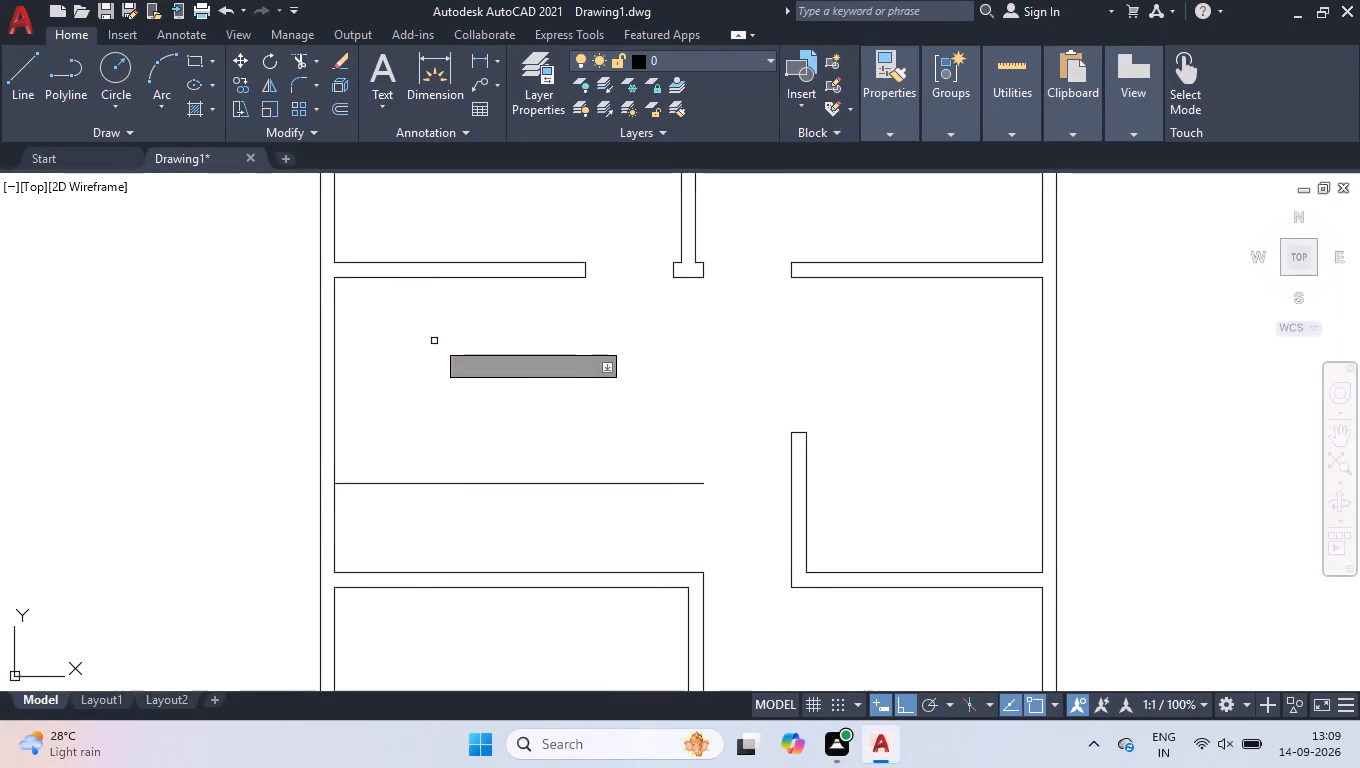
pyautogui.click(446, 276)
pyautogui.click(434, 336)
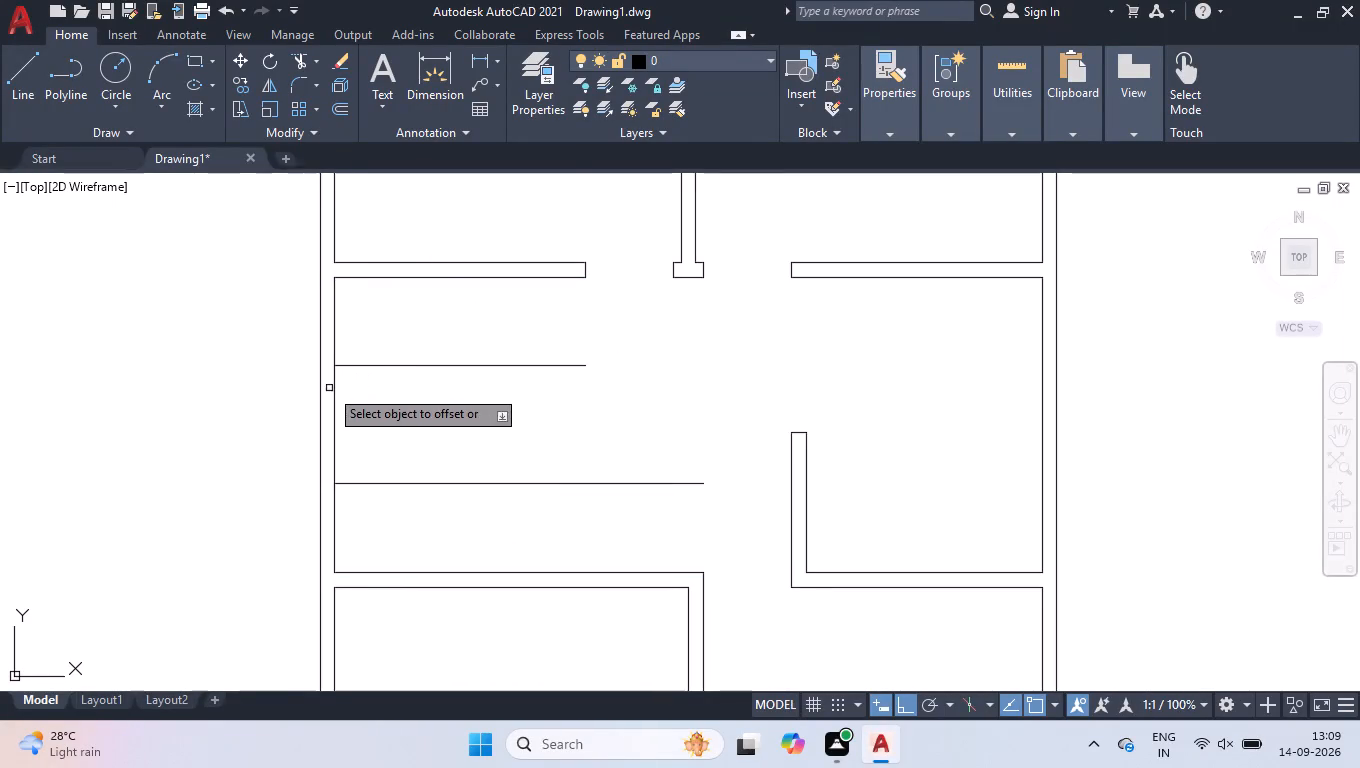
pyautogui.click(332, 389)
pyautogui.click(415, 406)
pyautogui.press('Return')
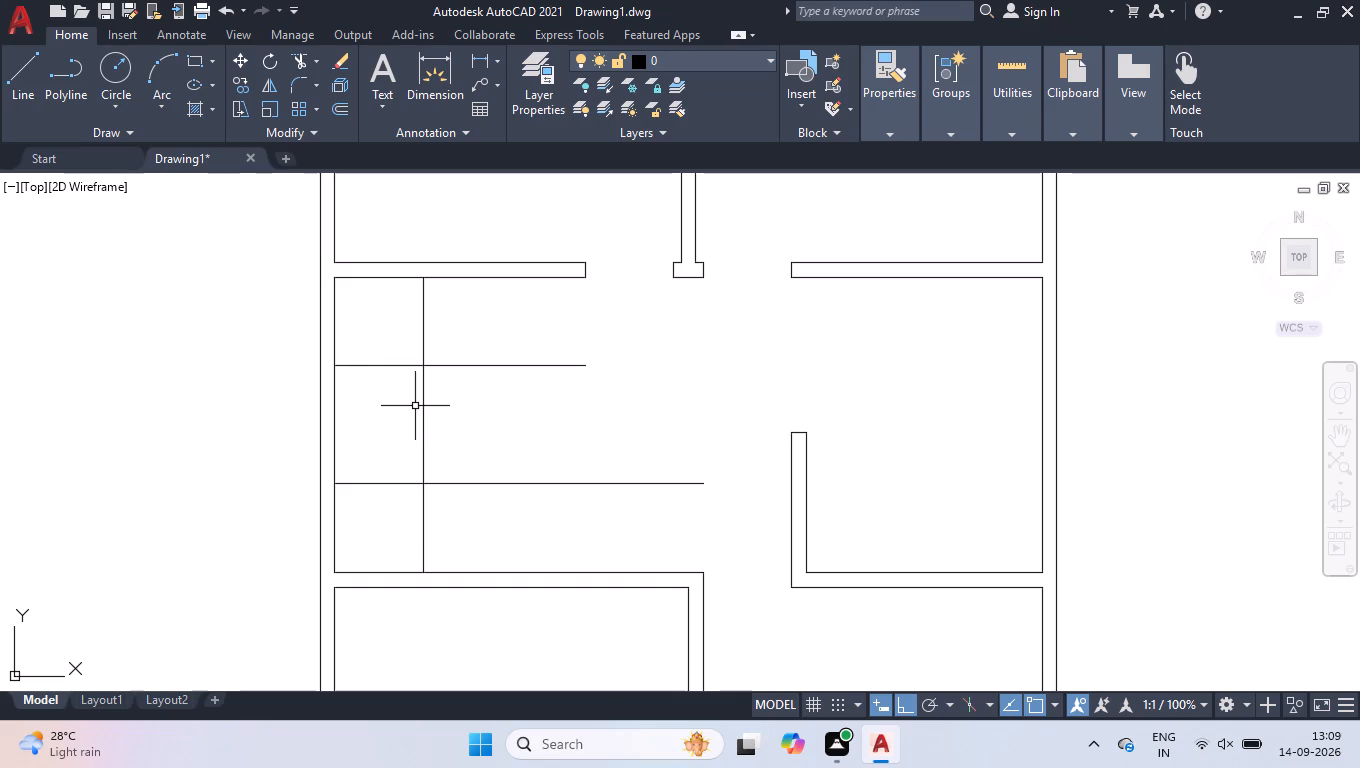
# Break the vertical 3' offset line at a point where it crosses each of the two horizontal offset lines.
pyautogui.press('b')
pyautogui.press('r')
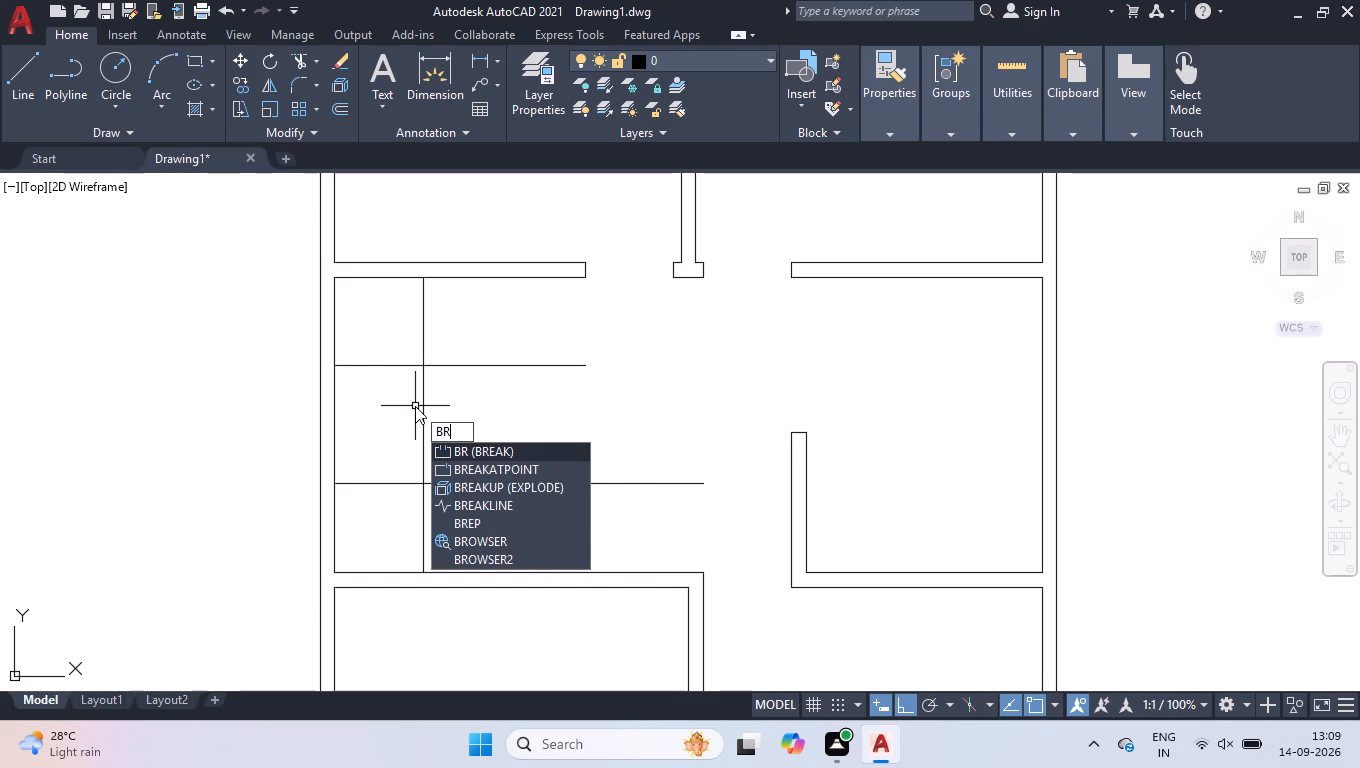
pyautogui.press('Down')
pyautogui.press('Return')
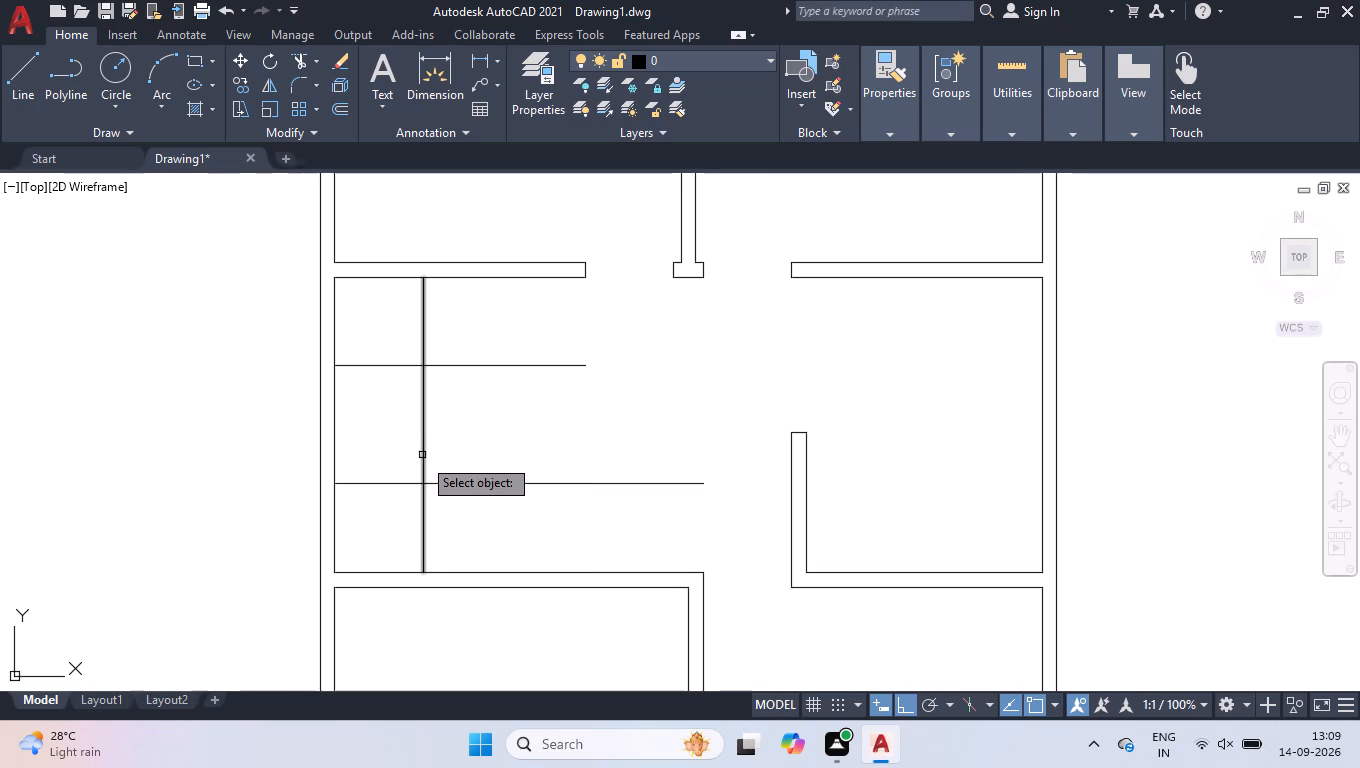
pyautogui.click(422, 458)
pyautogui.click(427, 488)
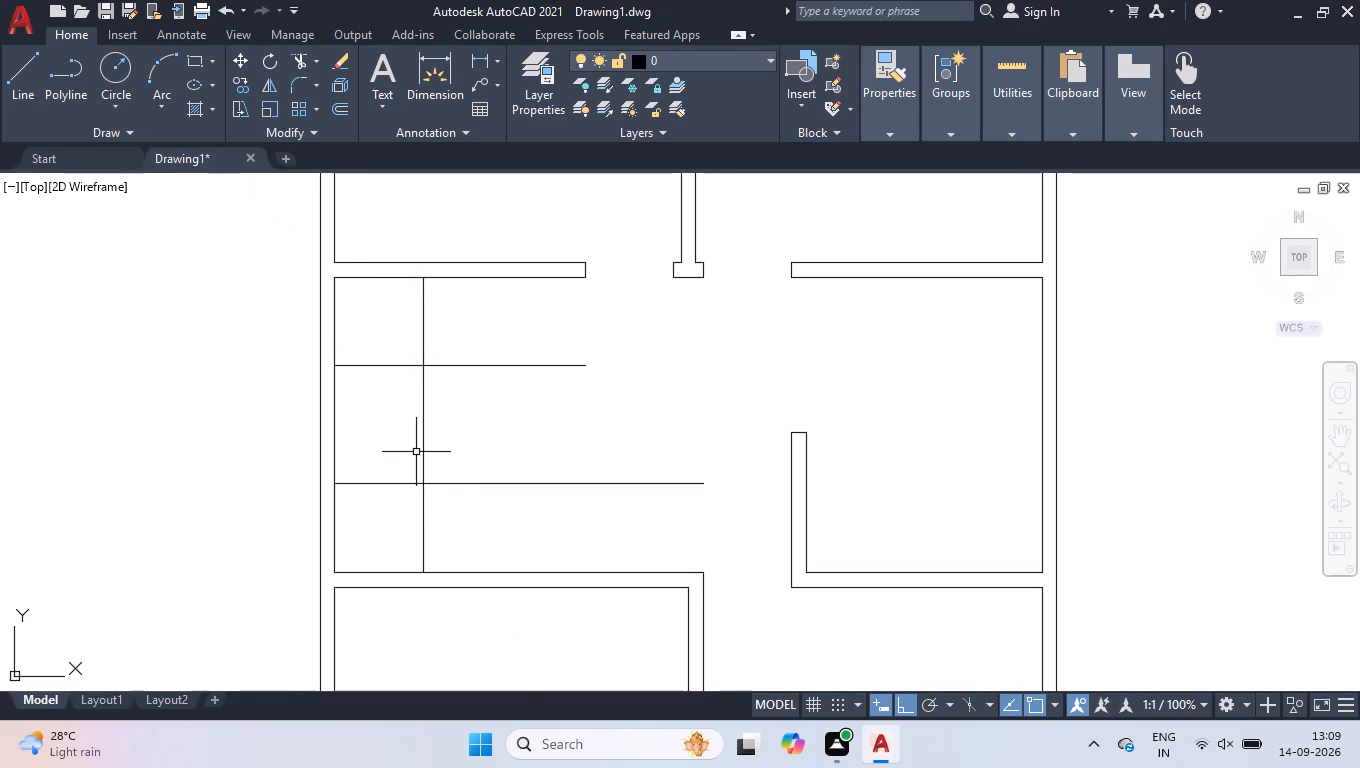
pyautogui.press('space')
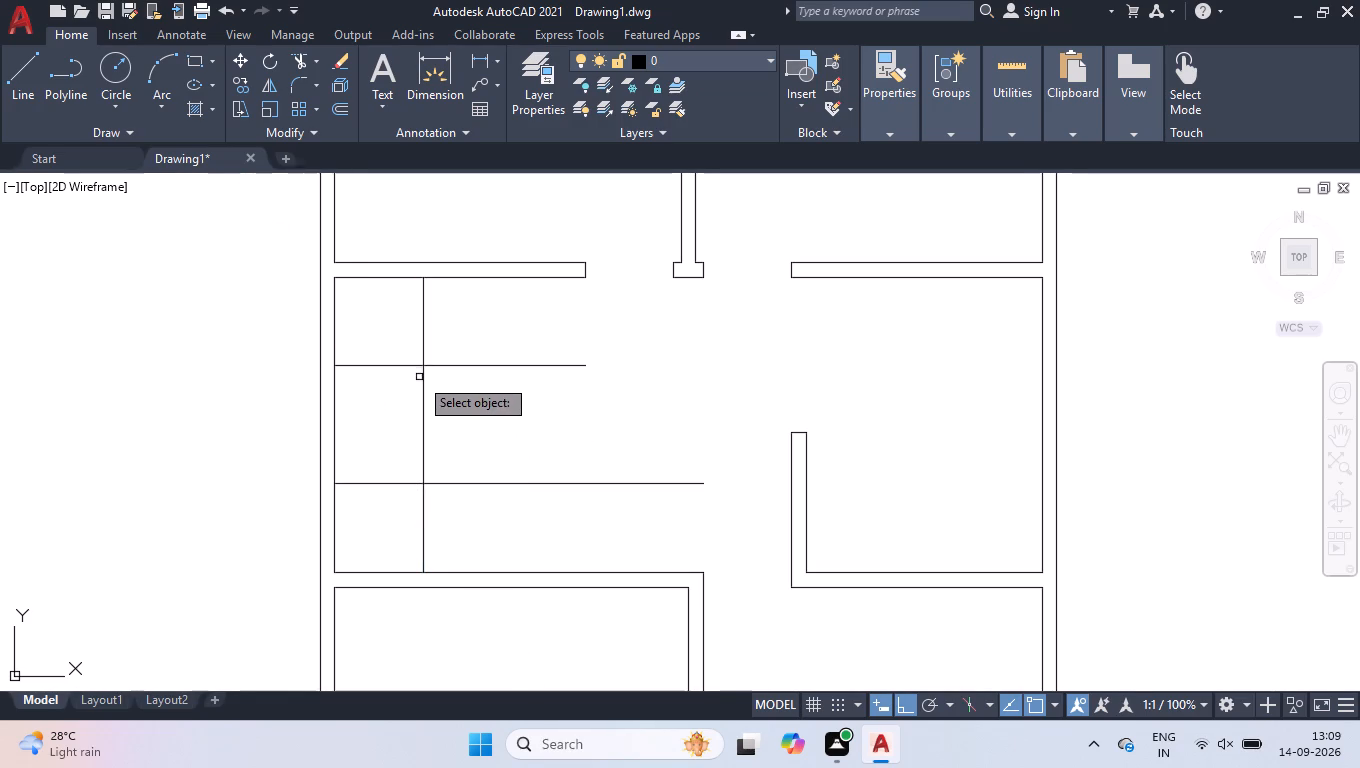
pyautogui.click(422, 383)
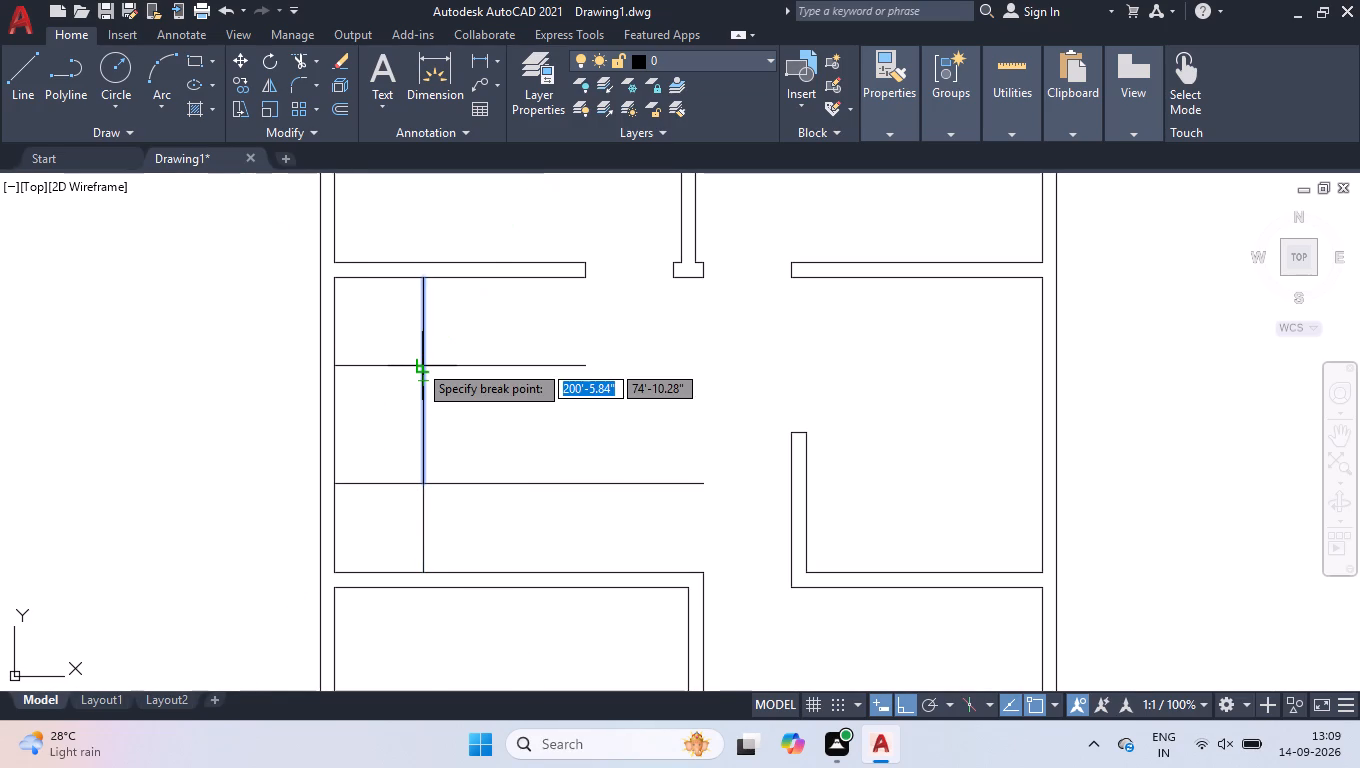
pyautogui.click(418, 363)
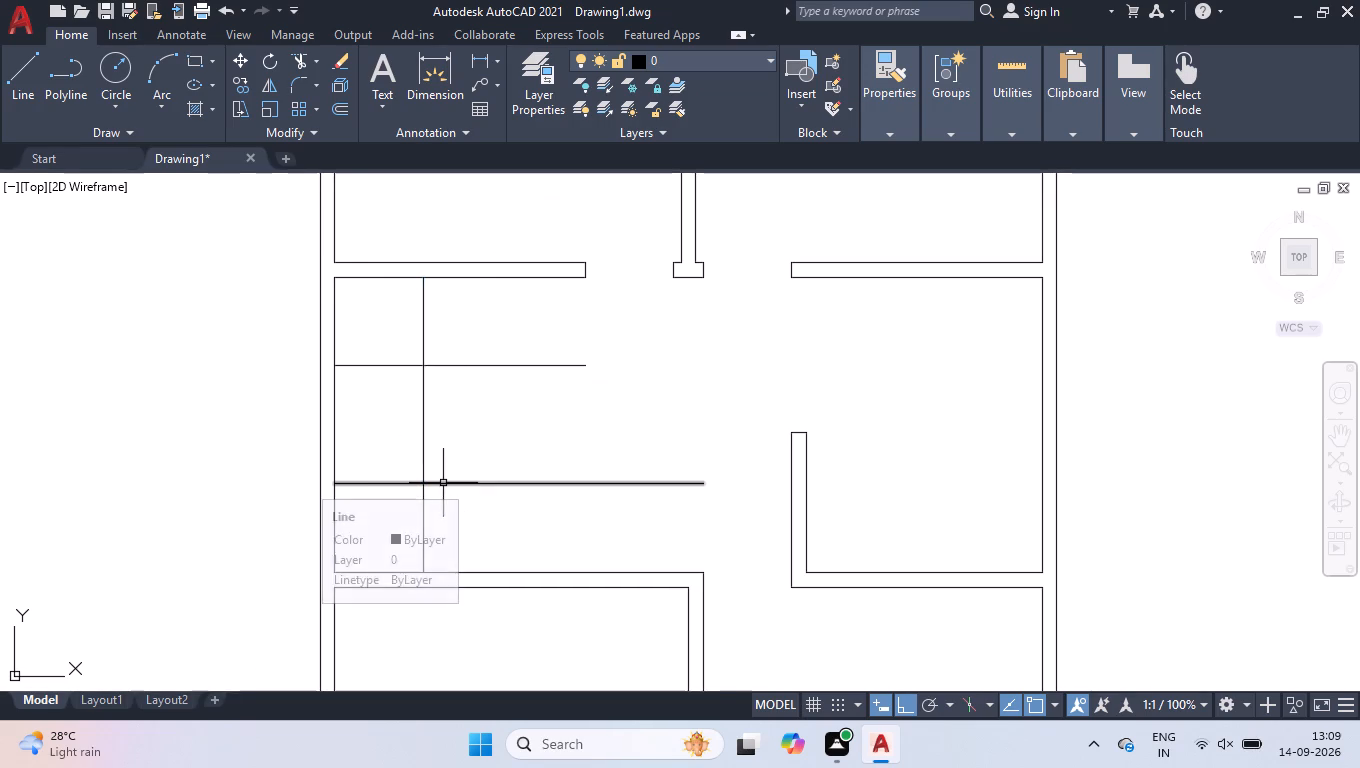
# Offset the lower segment of the broken vertical line 1' to the right repeatedly to make five stair tread lines.
pyautogui.write('OFF')
pyautogui.press('Return')
pyautogui.write("1'")
pyautogui.press('Return')
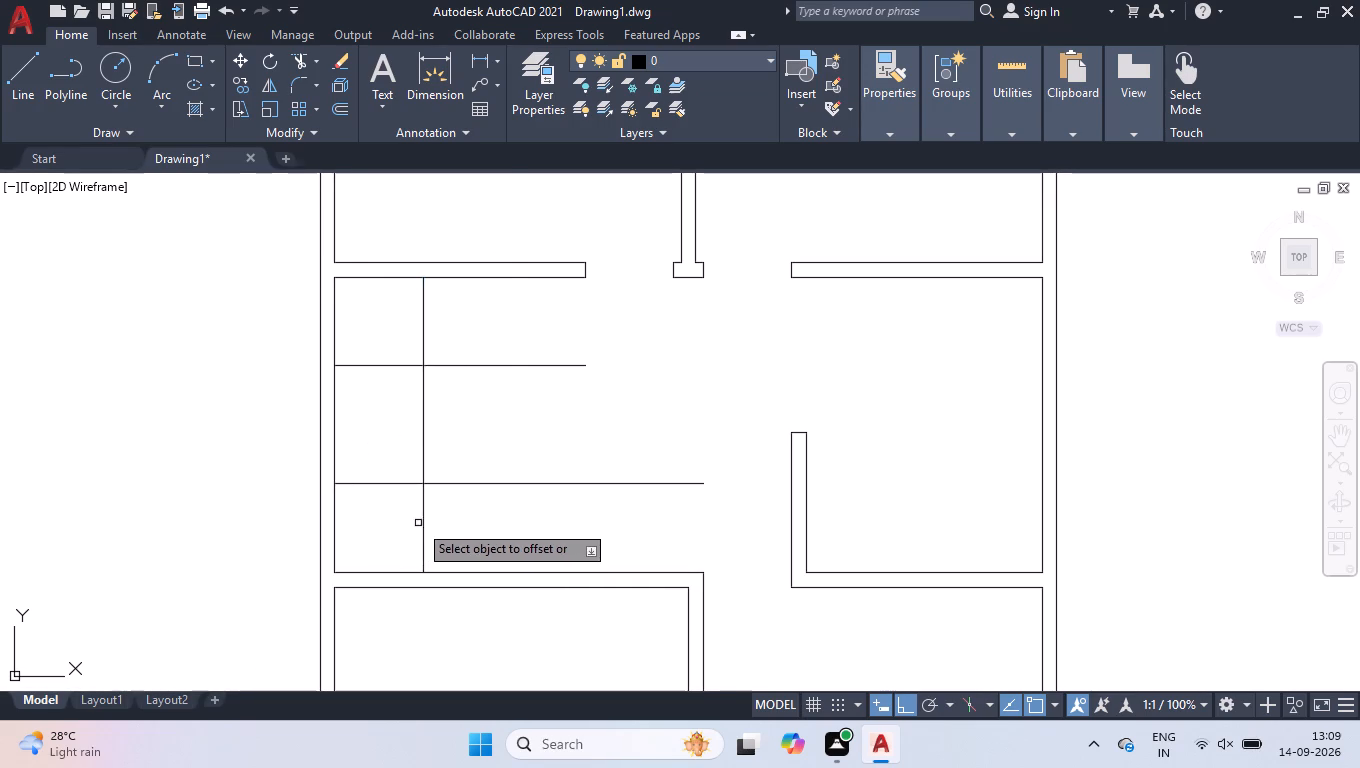
pyautogui.click(421, 526)
pyautogui.click(463, 548)
pyautogui.click(453, 526)
pyautogui.click(500, 522)
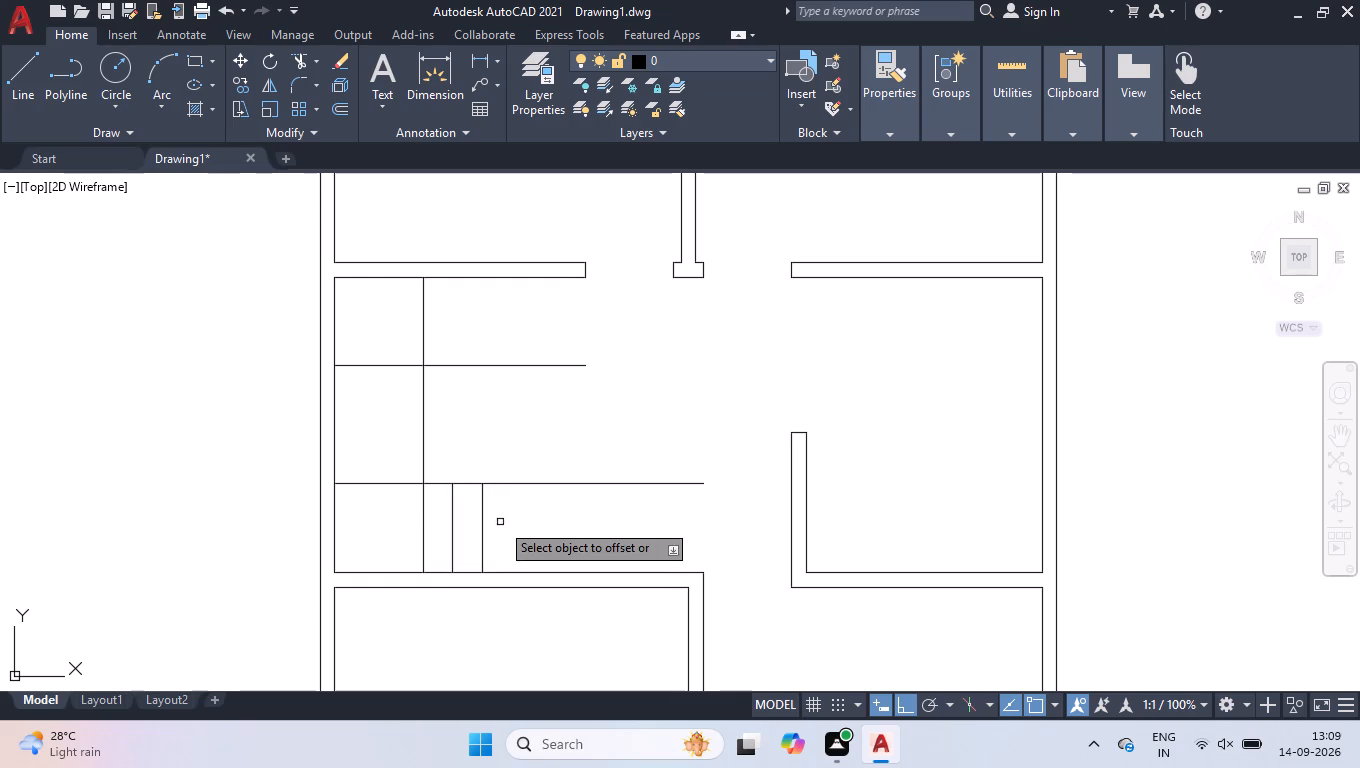
pyautogui.click(484, 526)
pyautogui.click(500, 524)
pyautogui.click(512, 535)
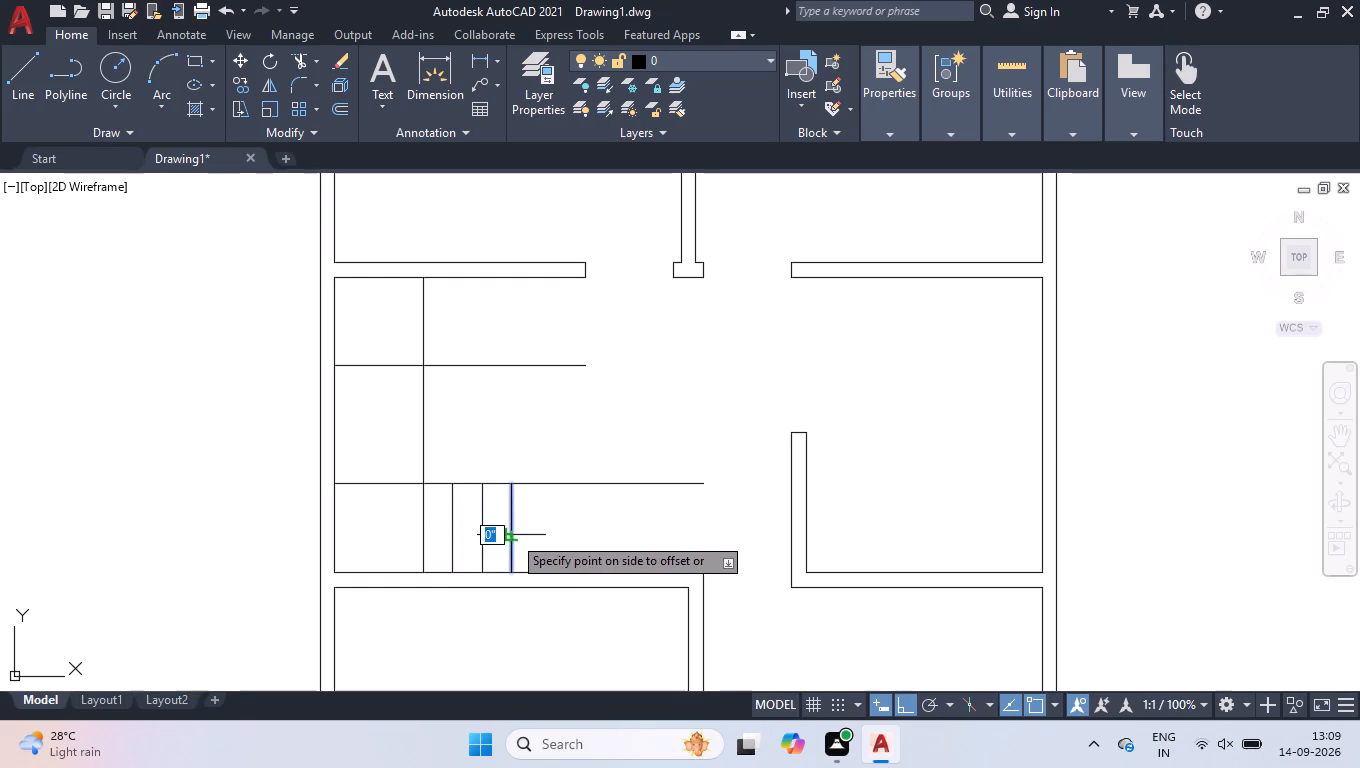
pyautogui.click(548, 530)
pyautogui.click(543, 538)
pyautogui.click(585, 542)
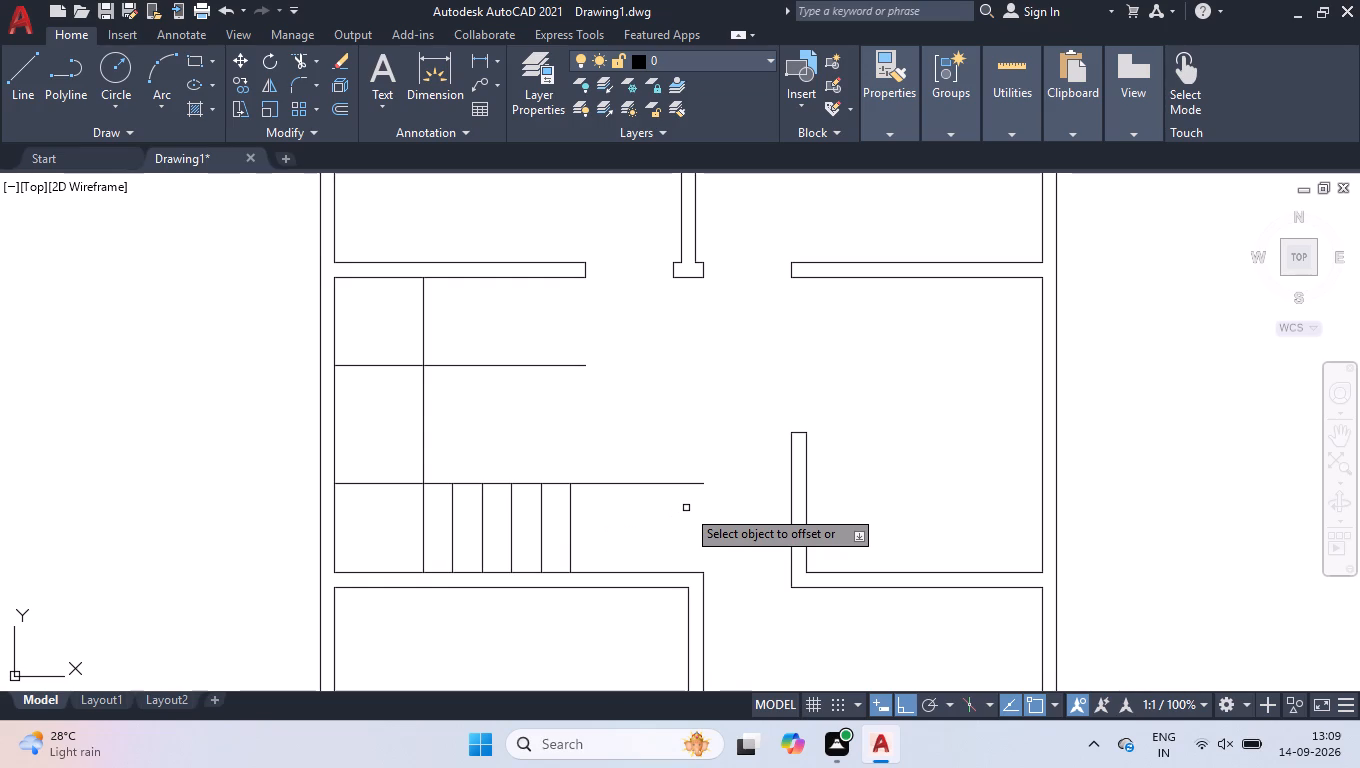
pyautogui.press('Return')
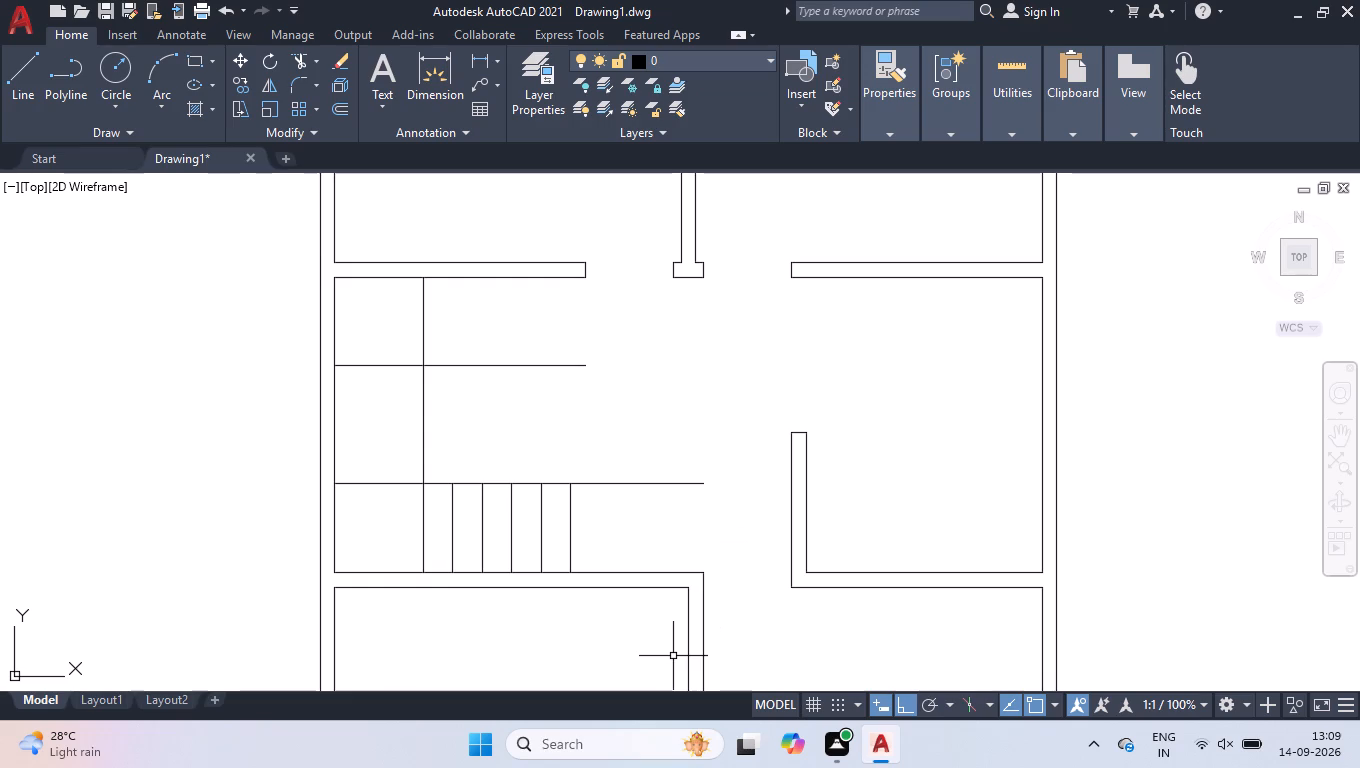
# Draw a short vertical line across the lower-left room's top wall, close to its right inner corner.
pyautogui.scroll(1, 658, 621)
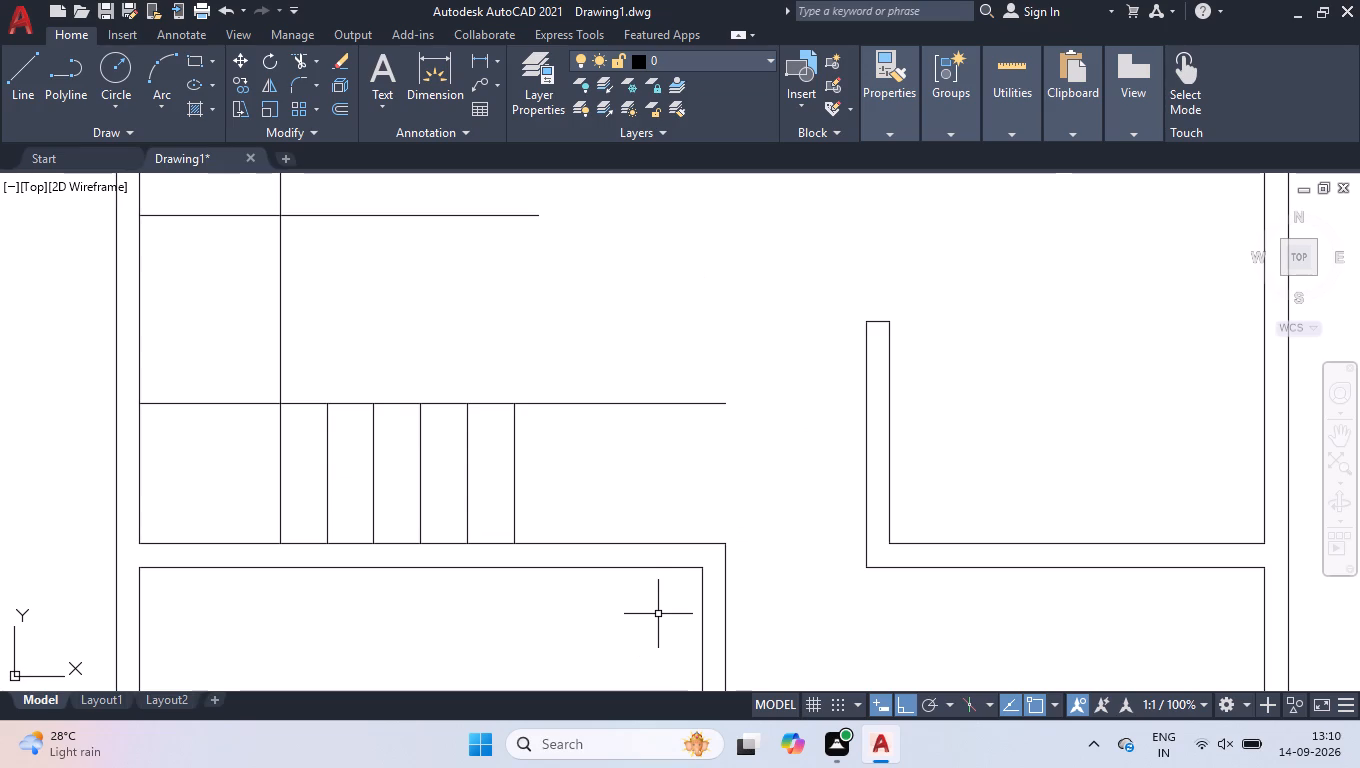
pyautogui.press('l')
pyautogui.press('Return')
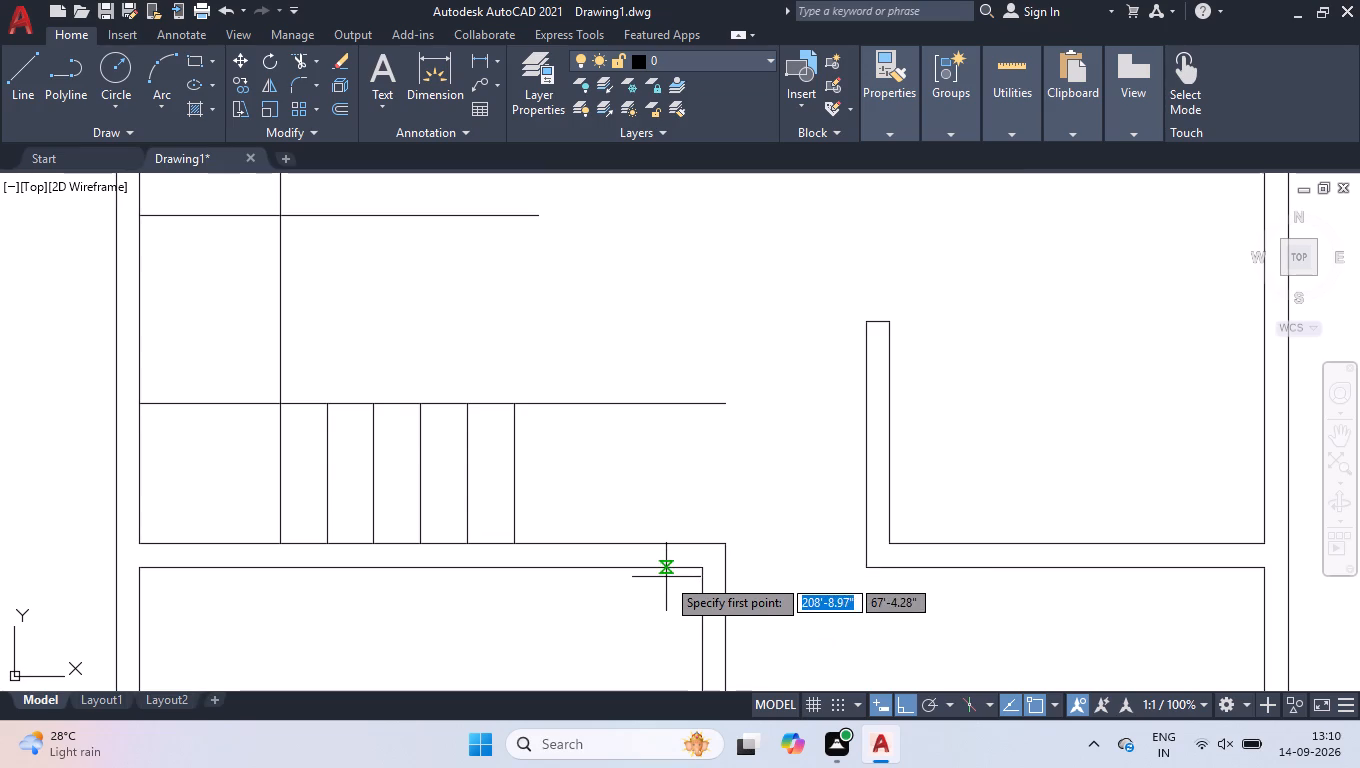
pyautogui.scroll(2, 665, 571)
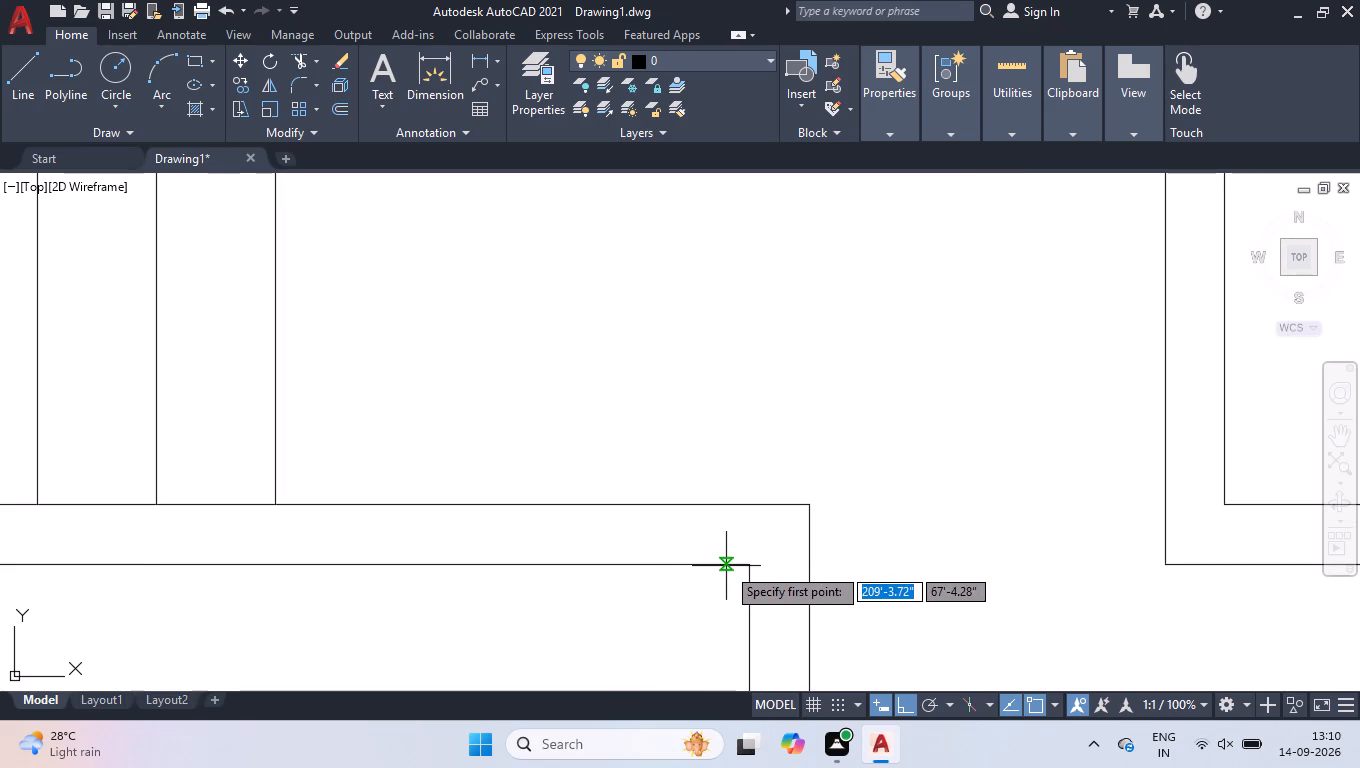
pyautogui.click(726, 566)
pyautogui.click(726, 506)
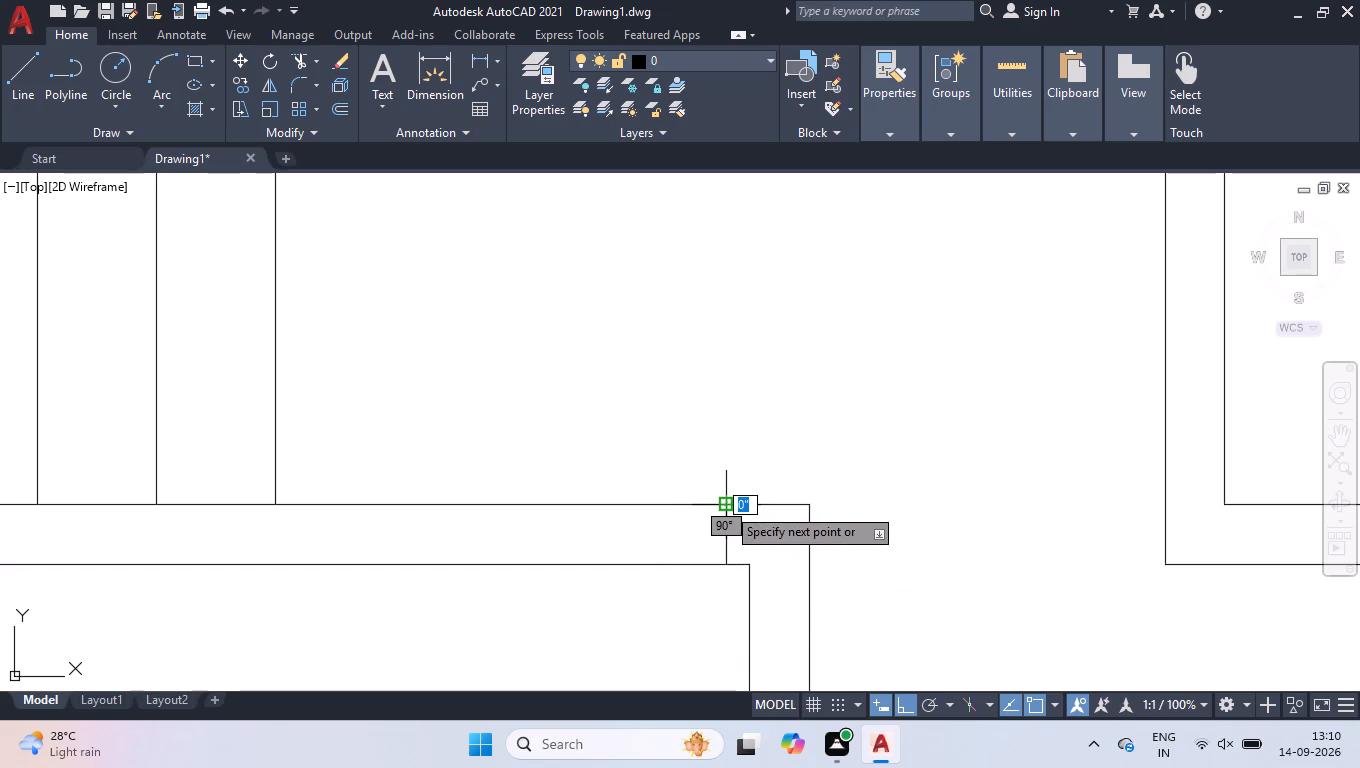
pyautogui.press('Return')
# Offset the short line across the wall 3' to the left to mark the other side of the opening.
pyautogui.write('OFF')
pyautogui.press('Return')
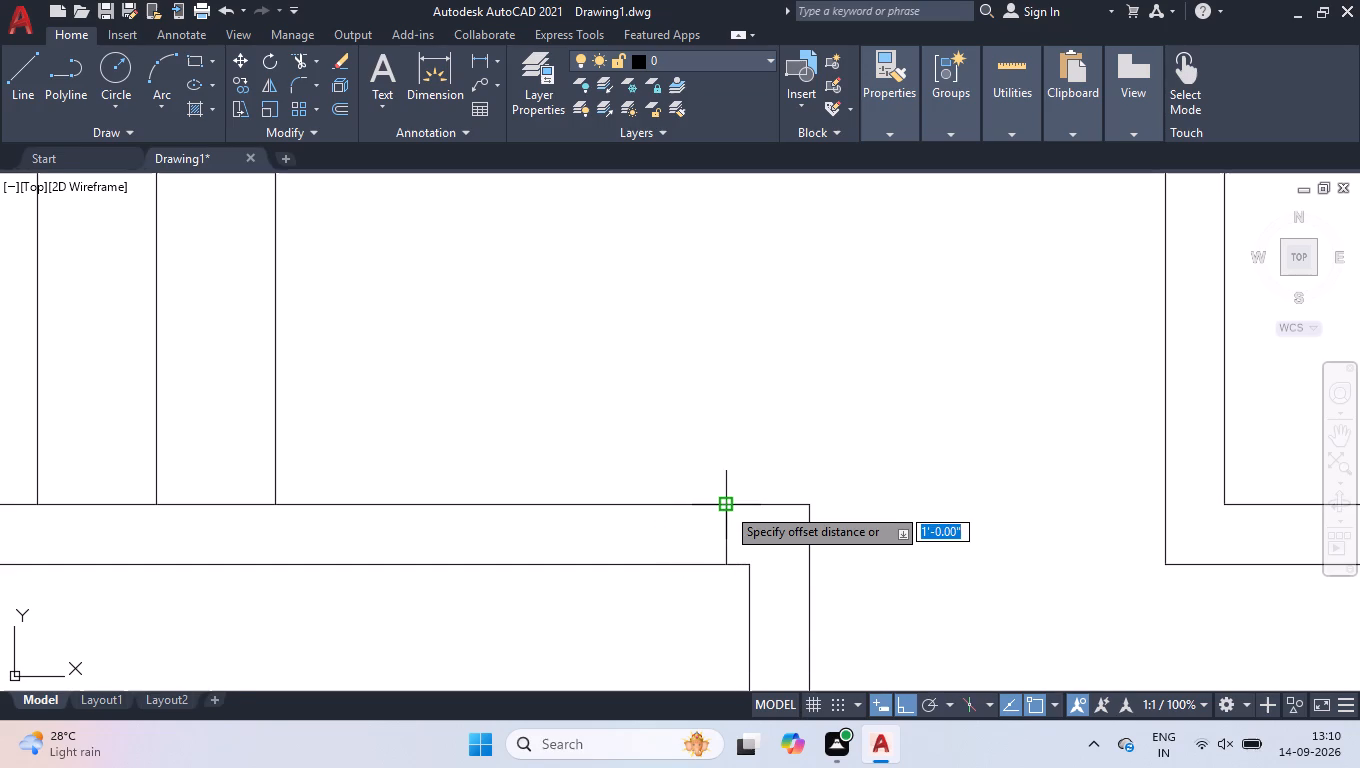
pyautogui.write("3'")
pyautogui.press('Return')
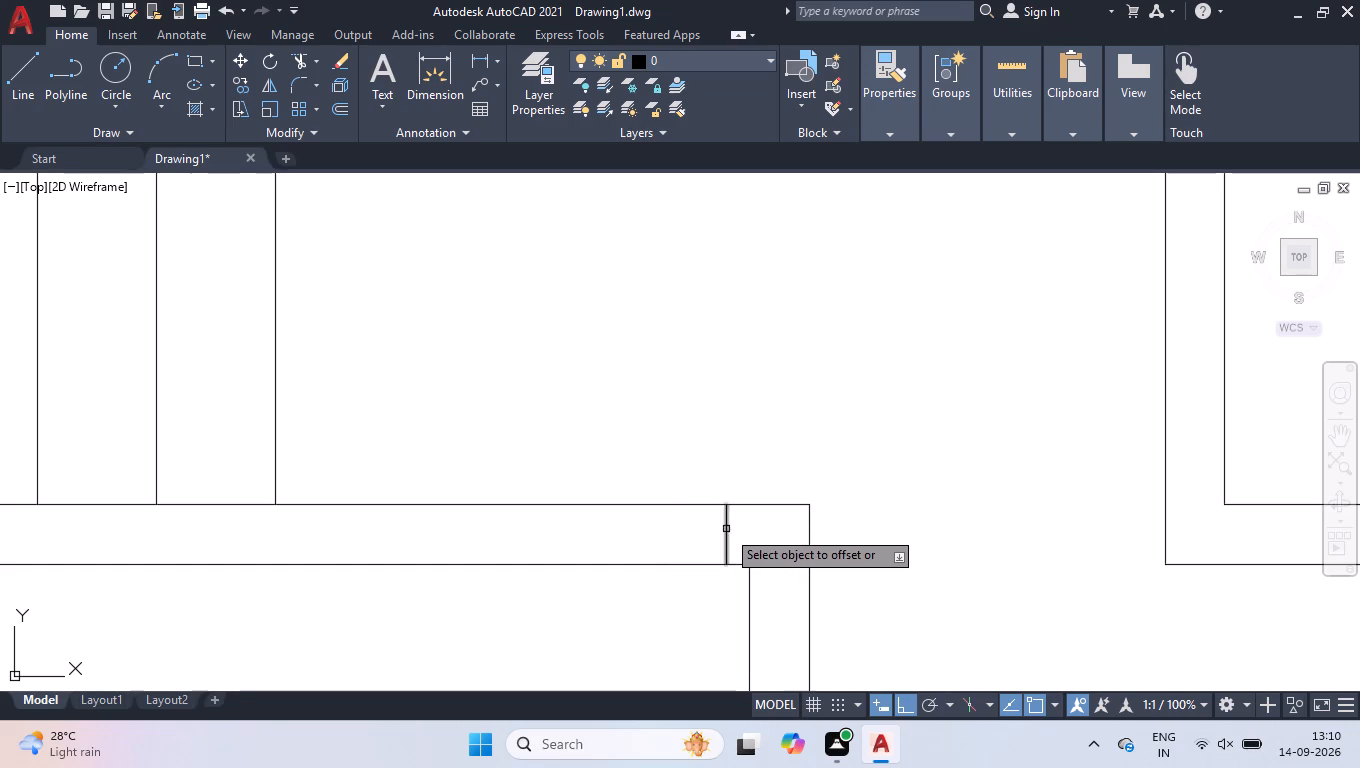
pyautogui.click(726, 529)
pyautogui.click(598, 529)
pyautogui.press('Return')
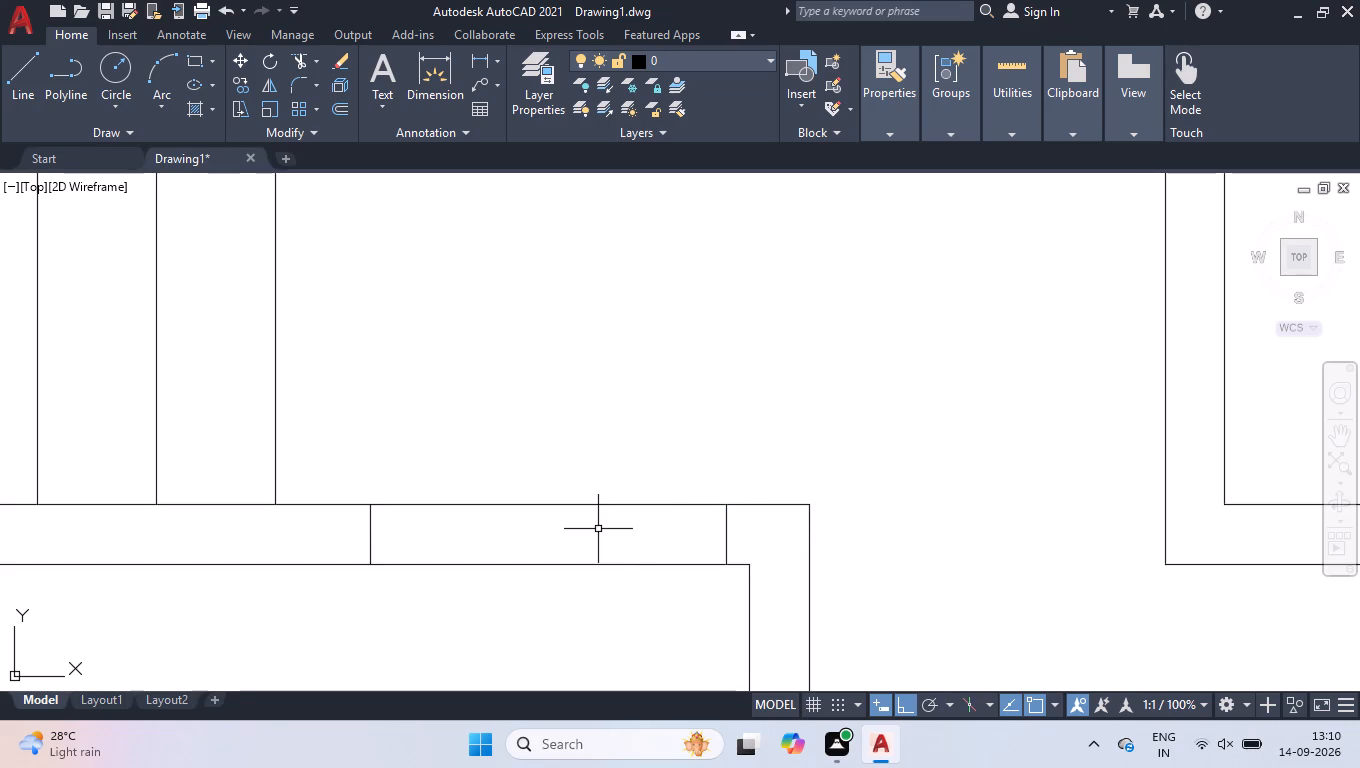
pyautogui.scroll(-4, 639, 515)
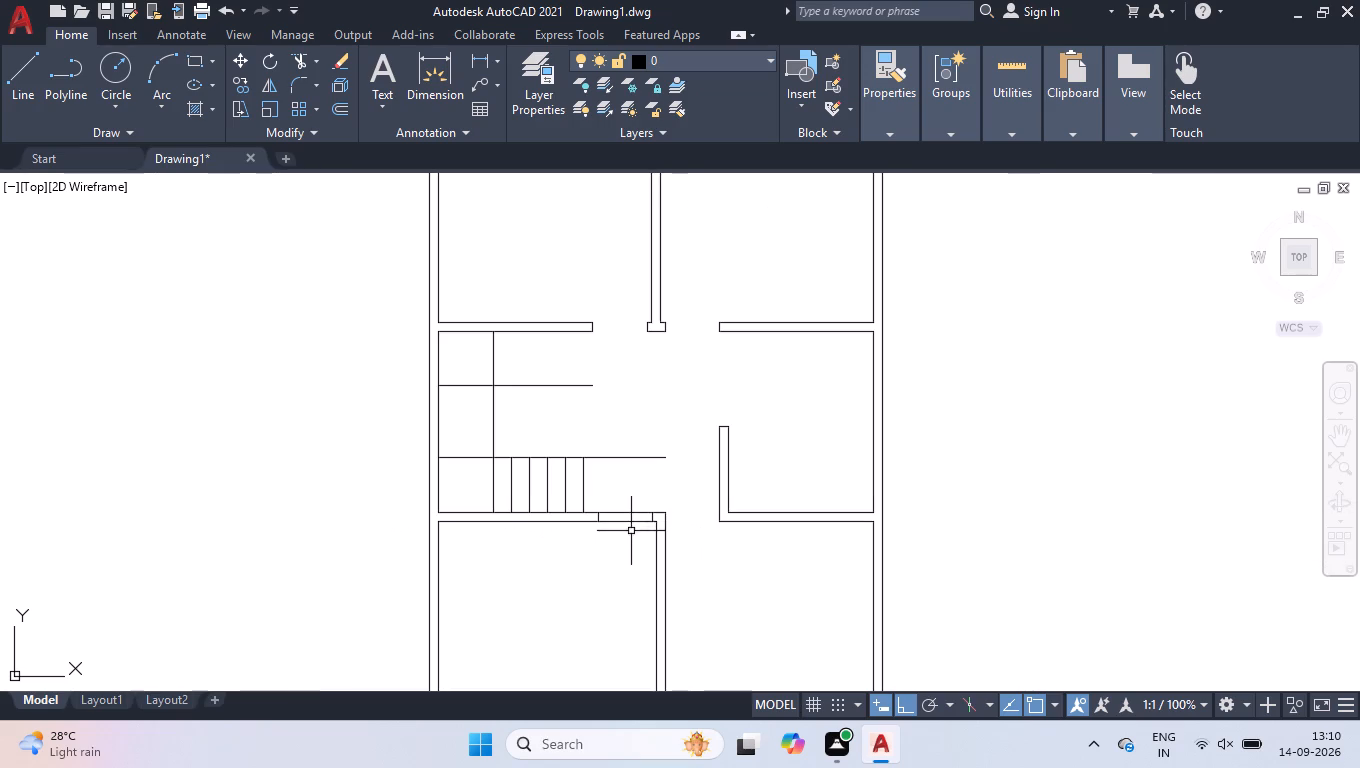
pyautogui.scroll(1, 630, 514)
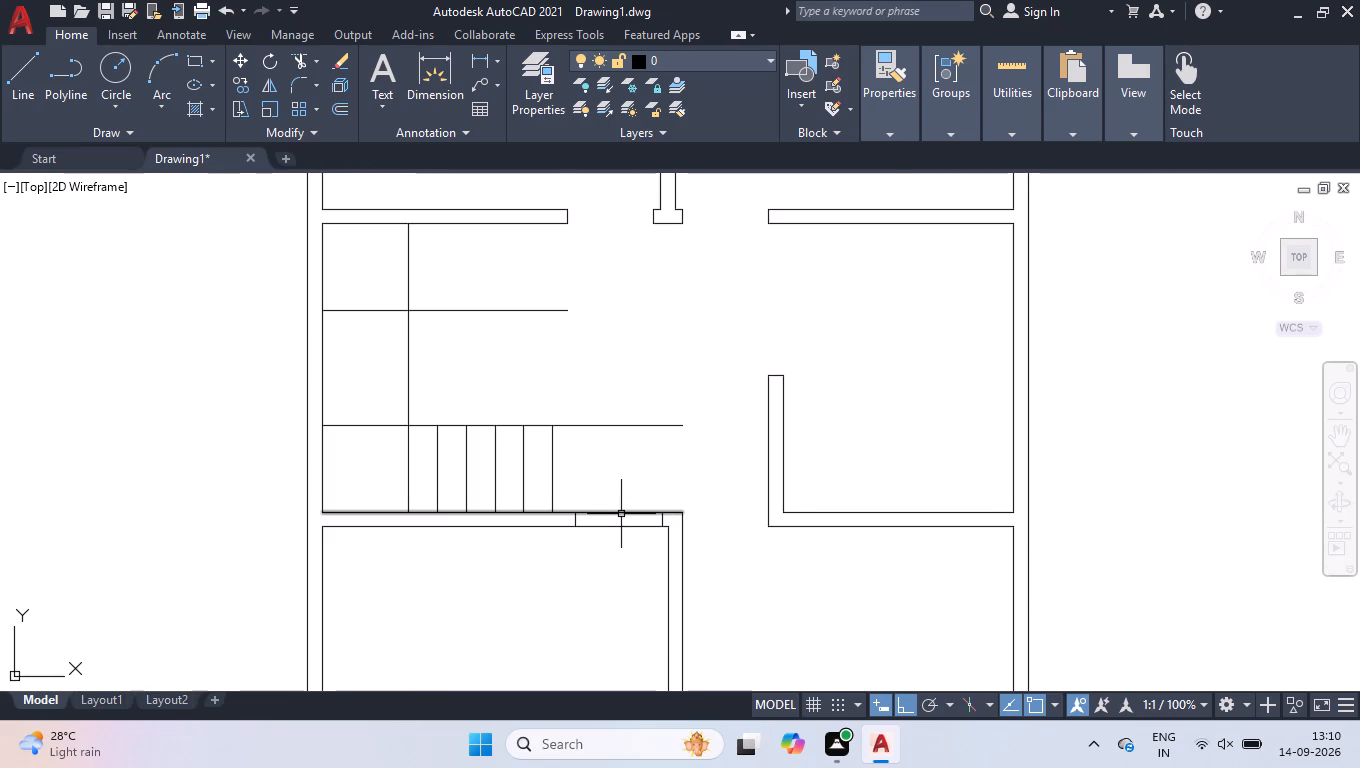
# Trim the wall lines between the two 3' opening marks and the lower stair line beyond its last tread.
pyautogui.scroll(1, 620, 506)
pyautogui.write('TR')
pyautogui.press('Return')
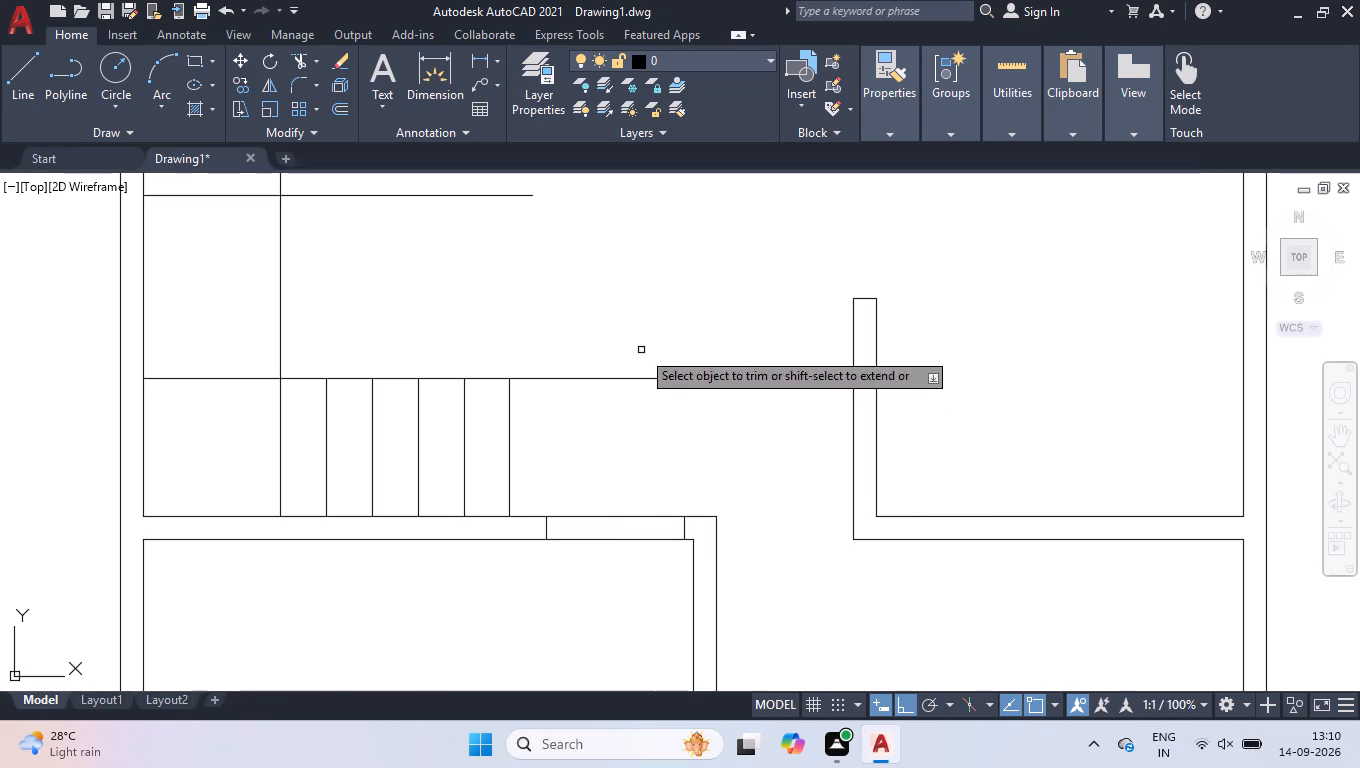
pyautogui.moveTo(629, 404); pyautogui.dragTo(623, 377)
pyautogui.click(608, 341)
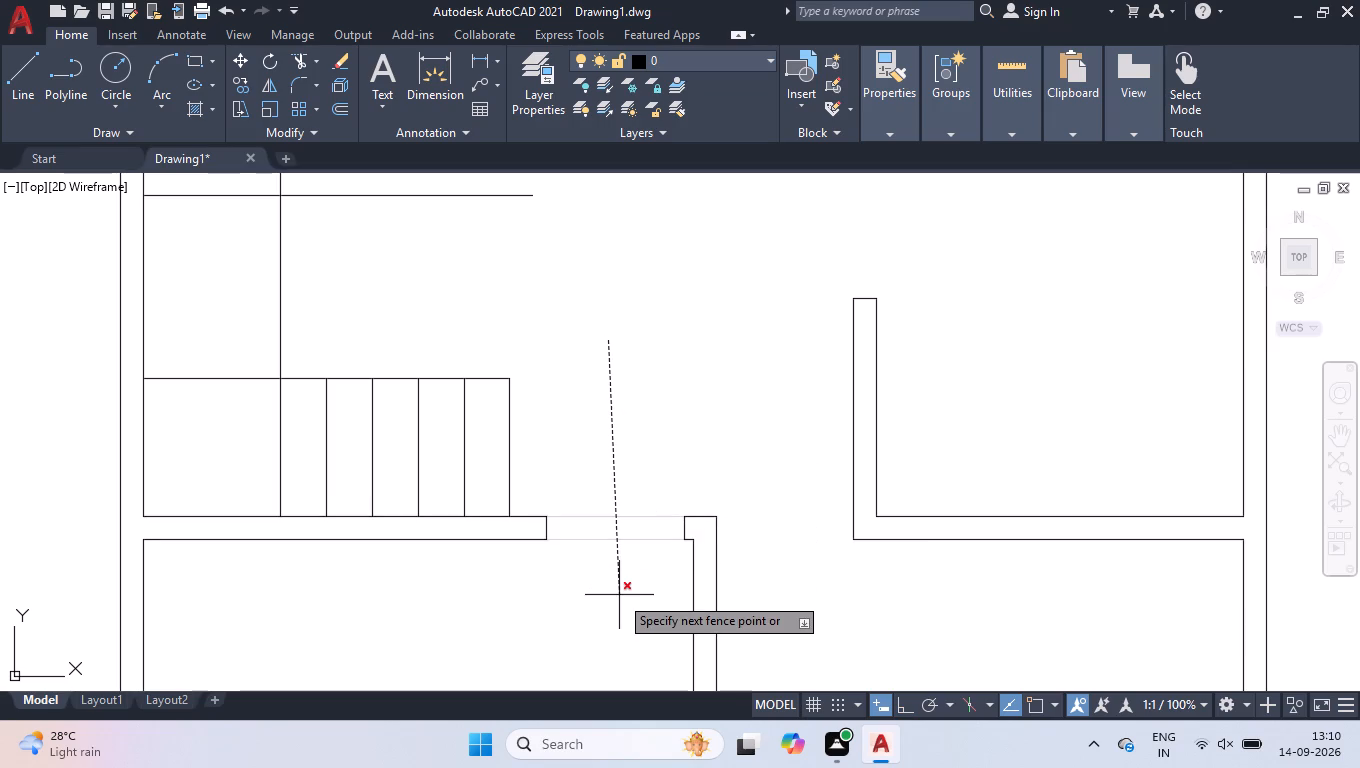
pyautogui.click(619, 595)
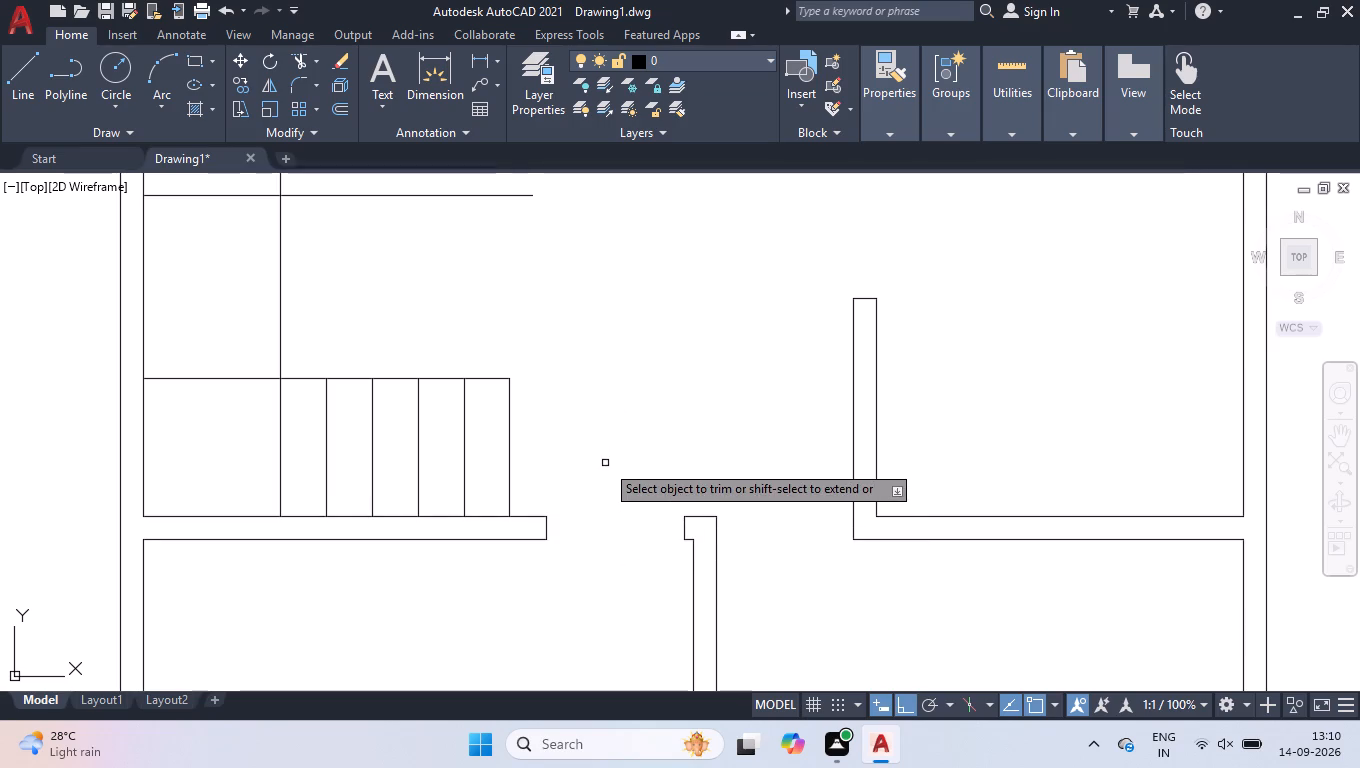
pyautogui.press('Return')
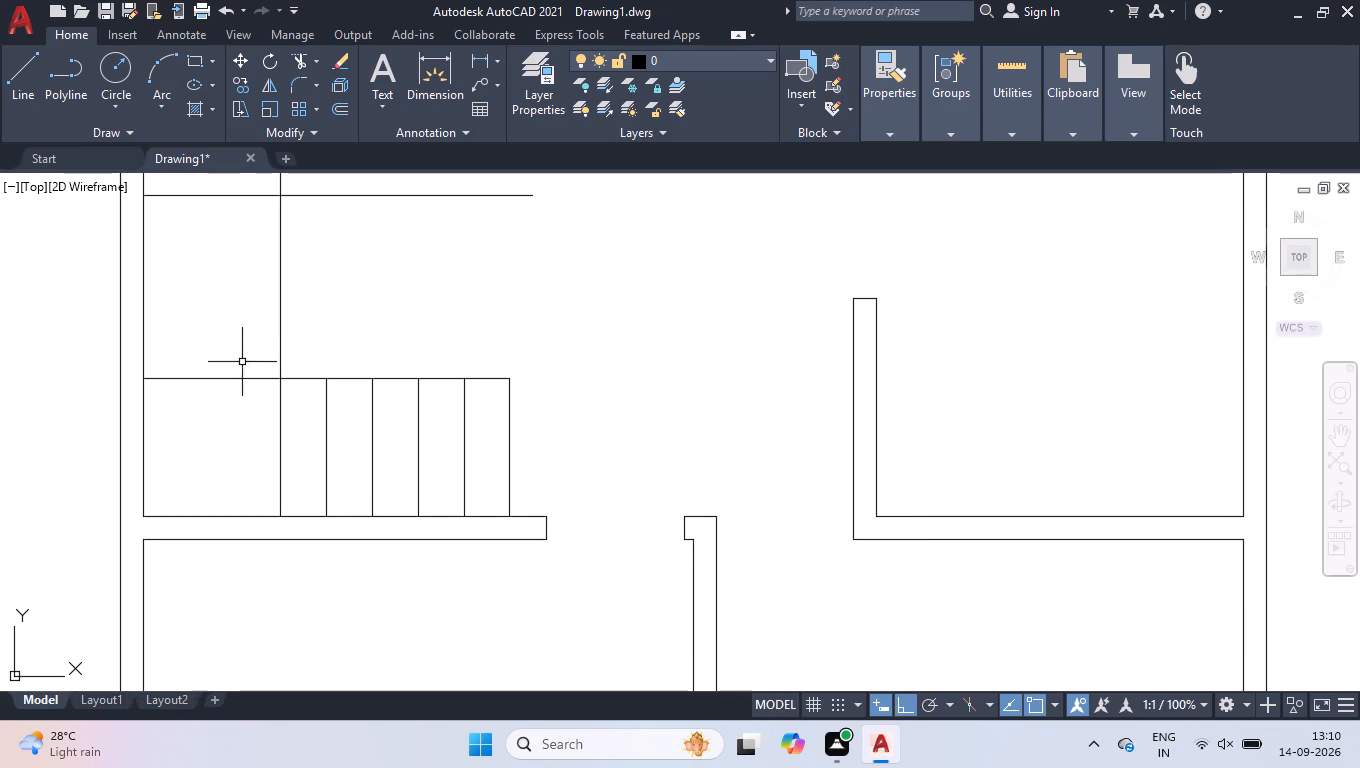
# Offset the upper segment of the broken vertical stair line 1' to the right repeatedly to make five upper-flight tread lines.
pyautogui.scroll(-2, 247, 394)
pyautogui.scroll(2, 206, 288)
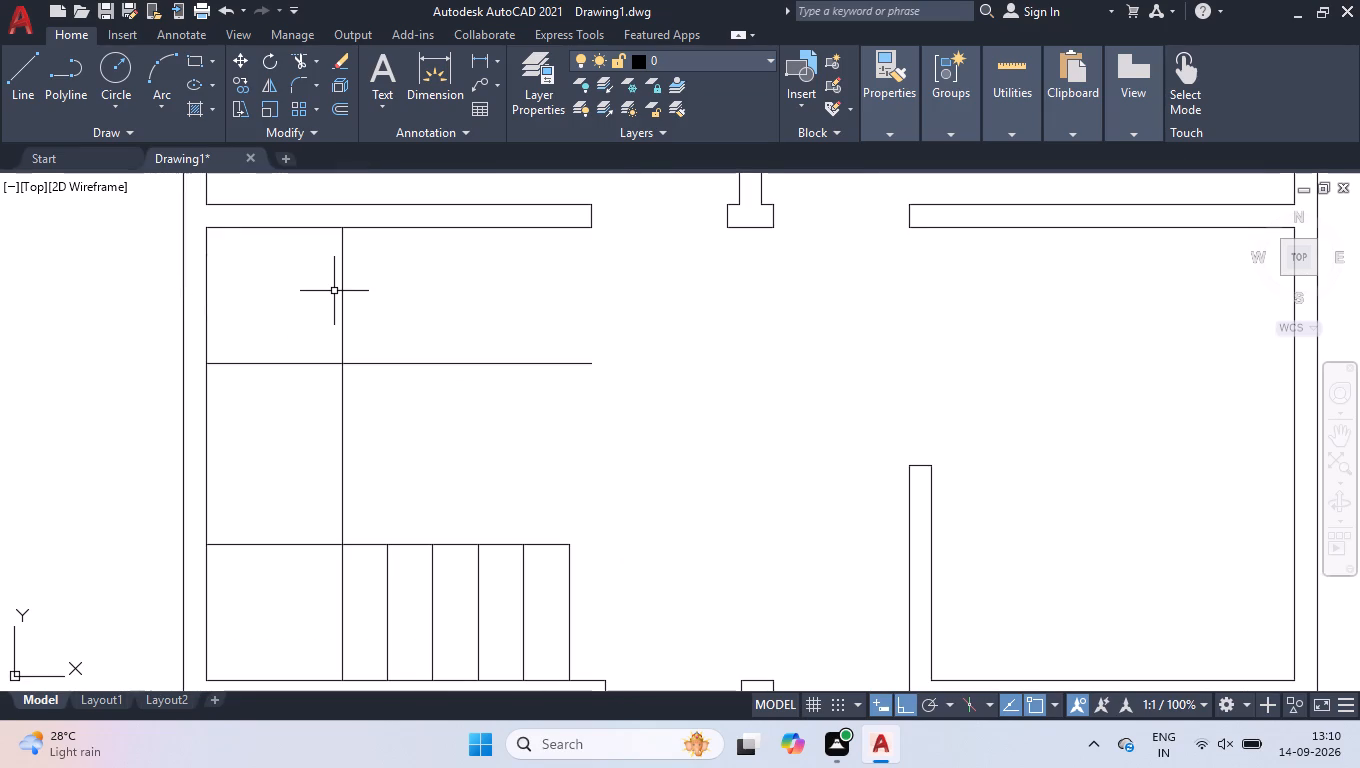
pyautogui.write('OFF')
pyautogui.press('Return')
pyautogui.write("1'")
pyautogui.press('Return')
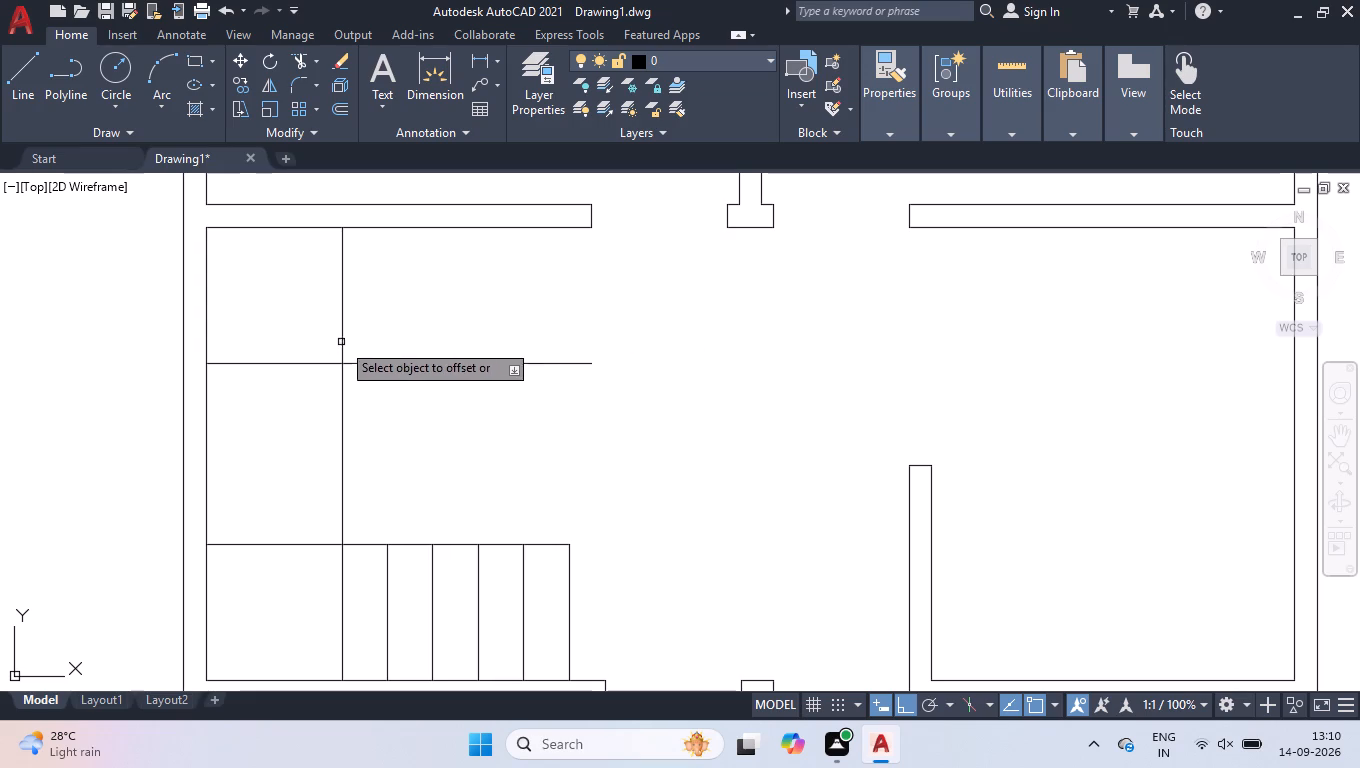
pyautogui.click(342, 323)
pyautogui.click(397, 328)
pyautogui.click(387, 319)
pyautogui.click(416, 324)
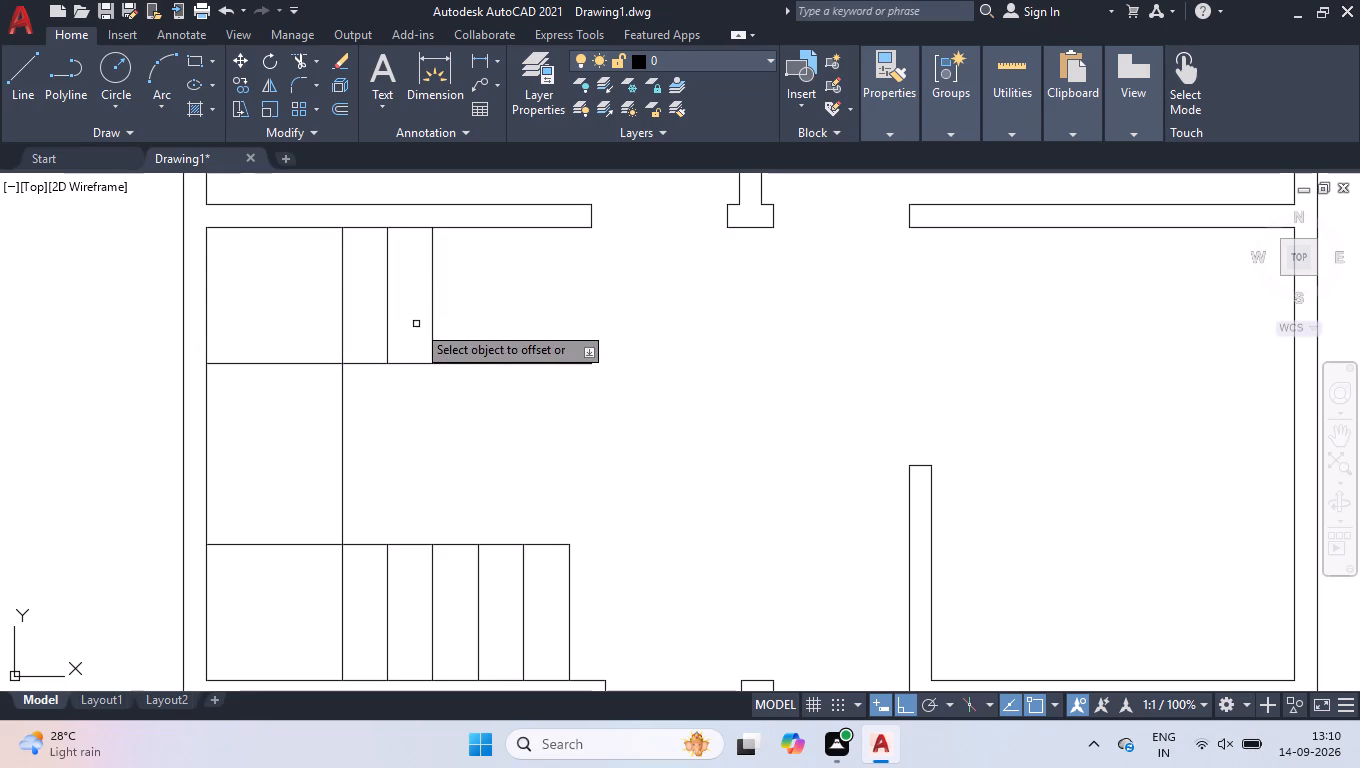
pyautogui.click(435, 329)
pyautogui.click(449, 326)
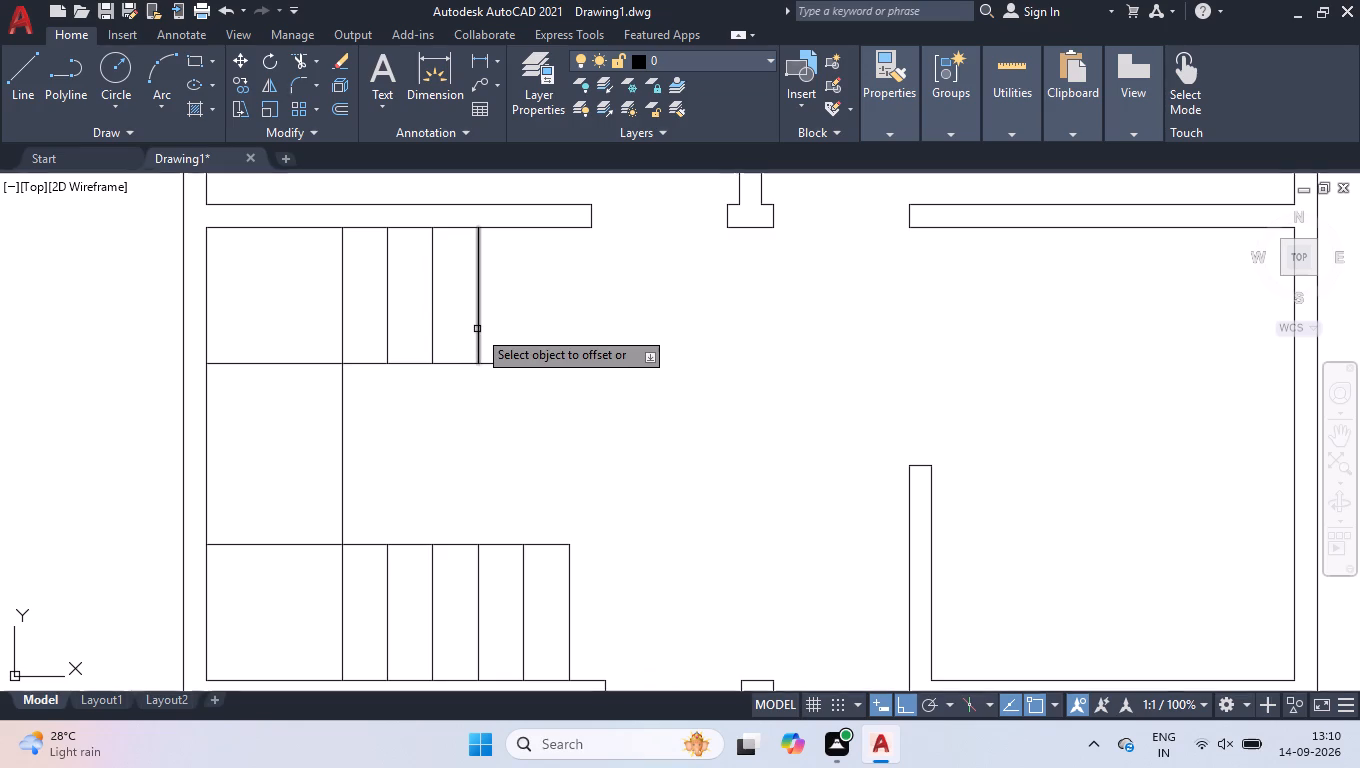
pyautogui.click(477, 329)
pyautogui.click(506, 333)
pyautogui.click(523, 321)
pyautogui.click(546, 321)
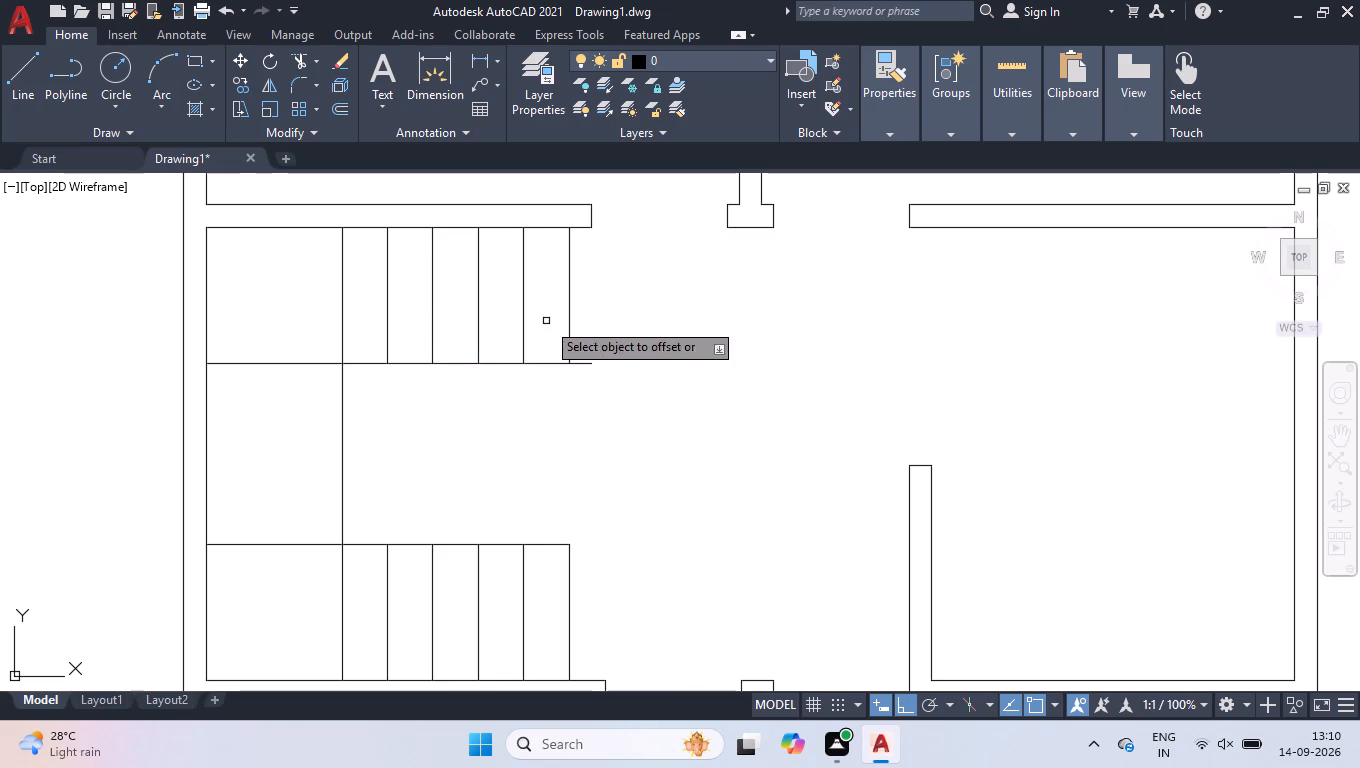
pyautogui.press('Return')
# Trim the end of the upper horizontal stair line that extends past the last upper tread.
pyautogui.write('TR')
pyautogui.press('Return')
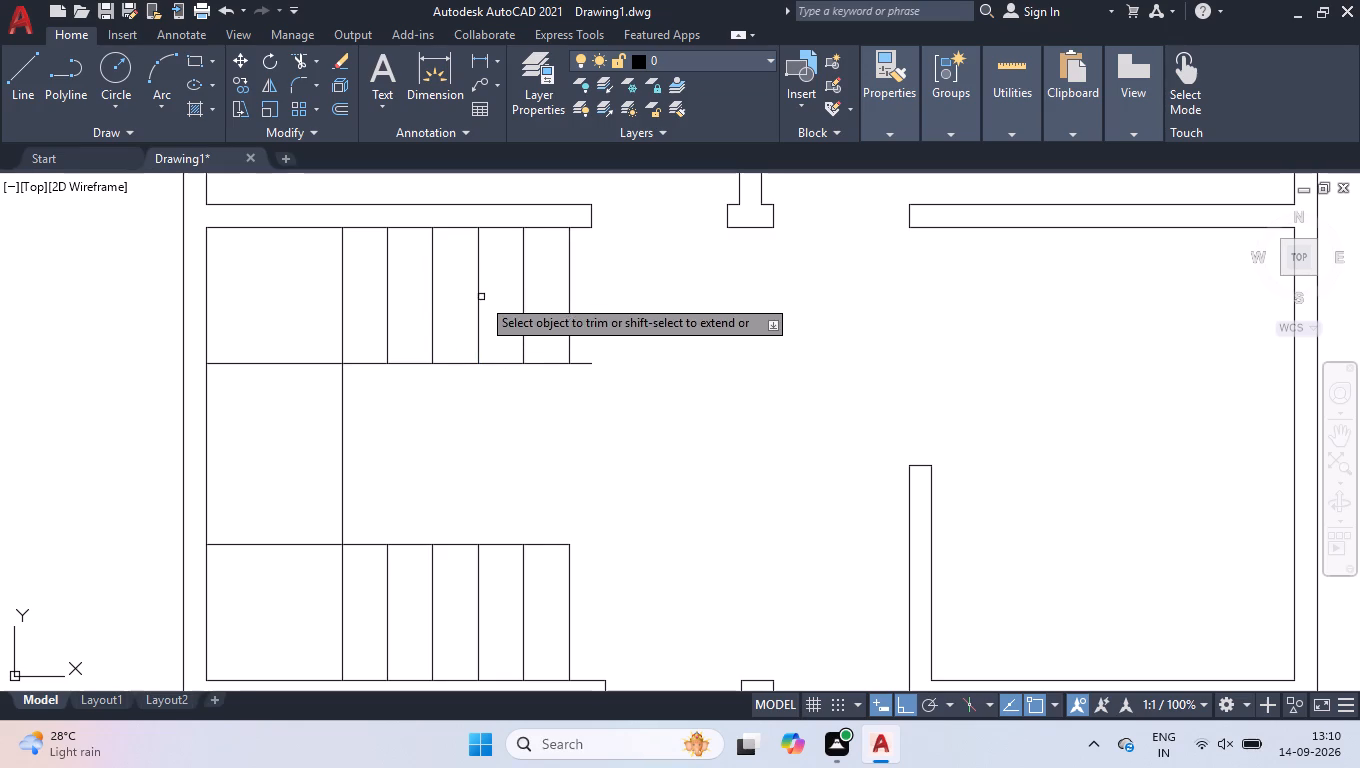
pyautogui.click(590, 334)
pyautogui.click(581, 389)
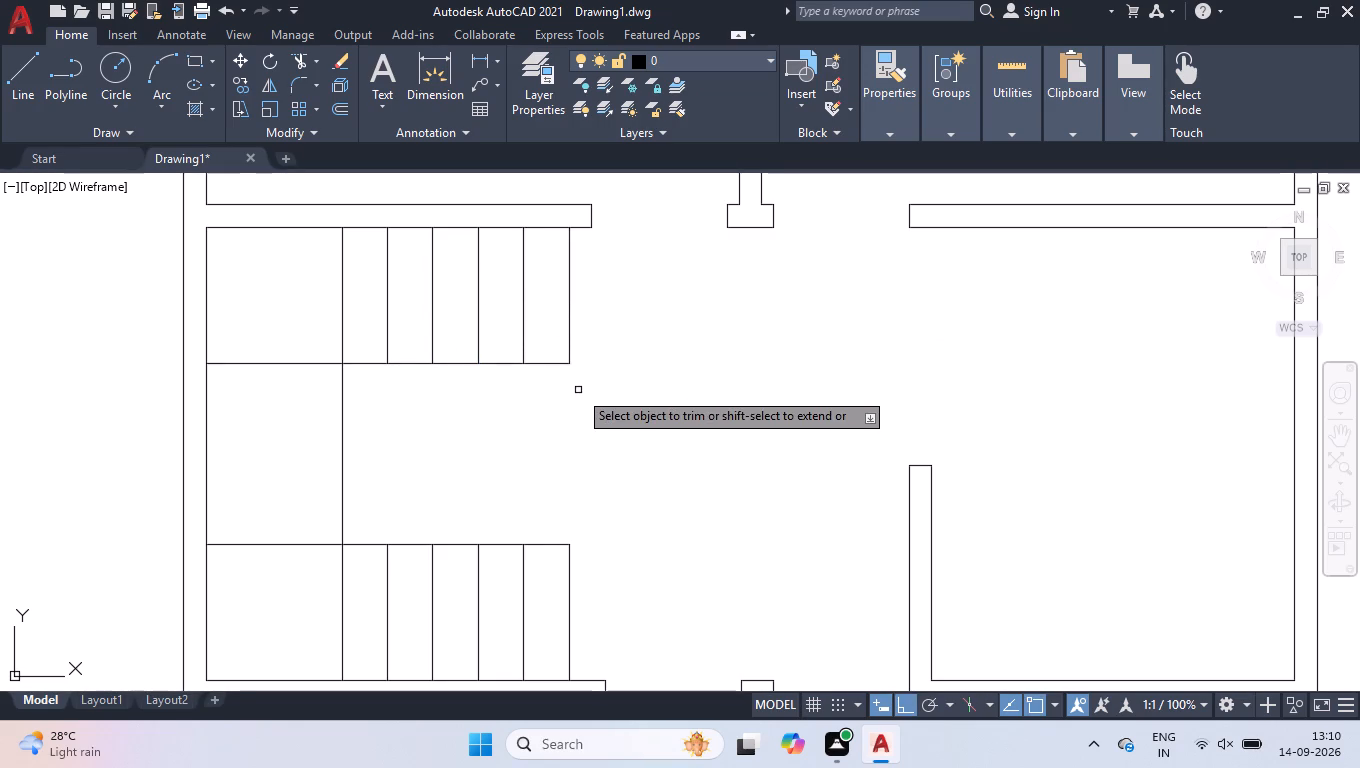
pyautogui.press('Return')
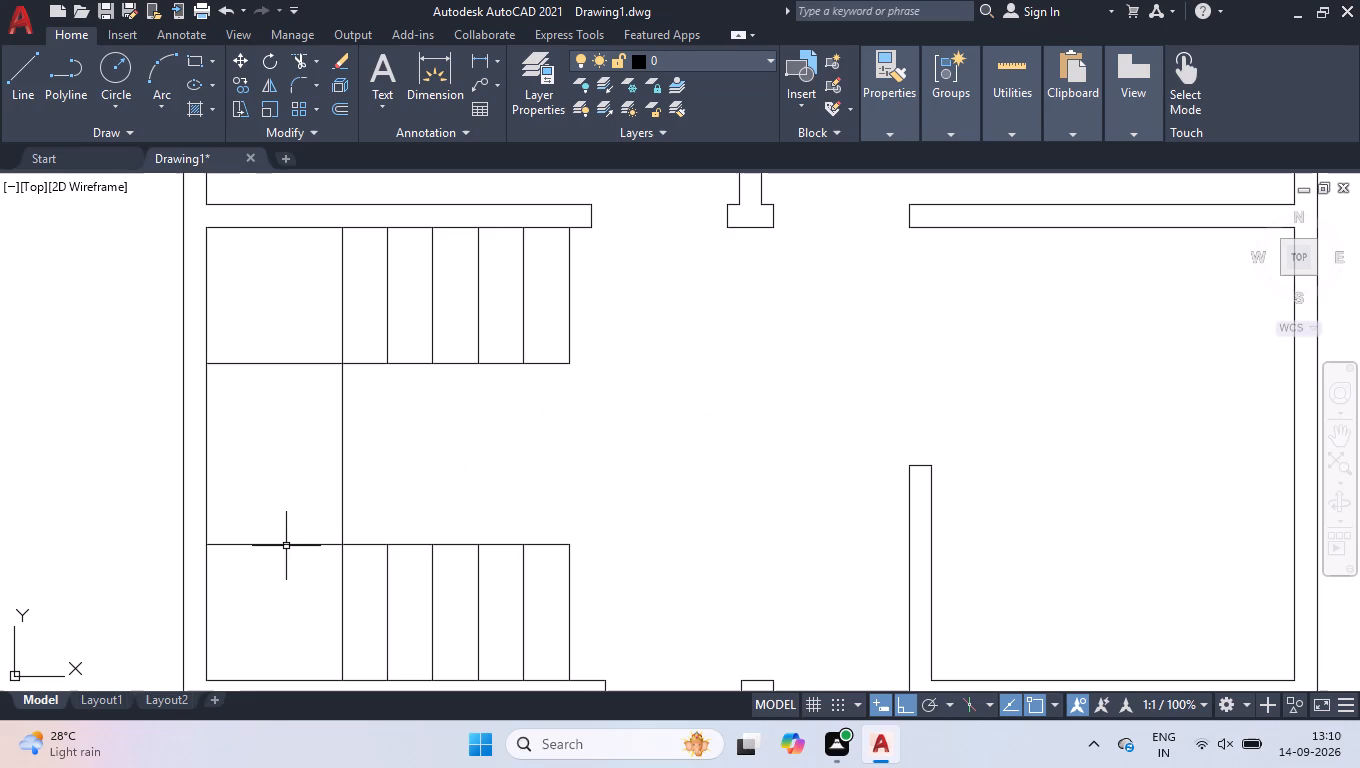
# Break the lower horizontal stair line at the point where it meets the vertical stair line.
pyautogui.write('BR')
pyautogui.press('Down')
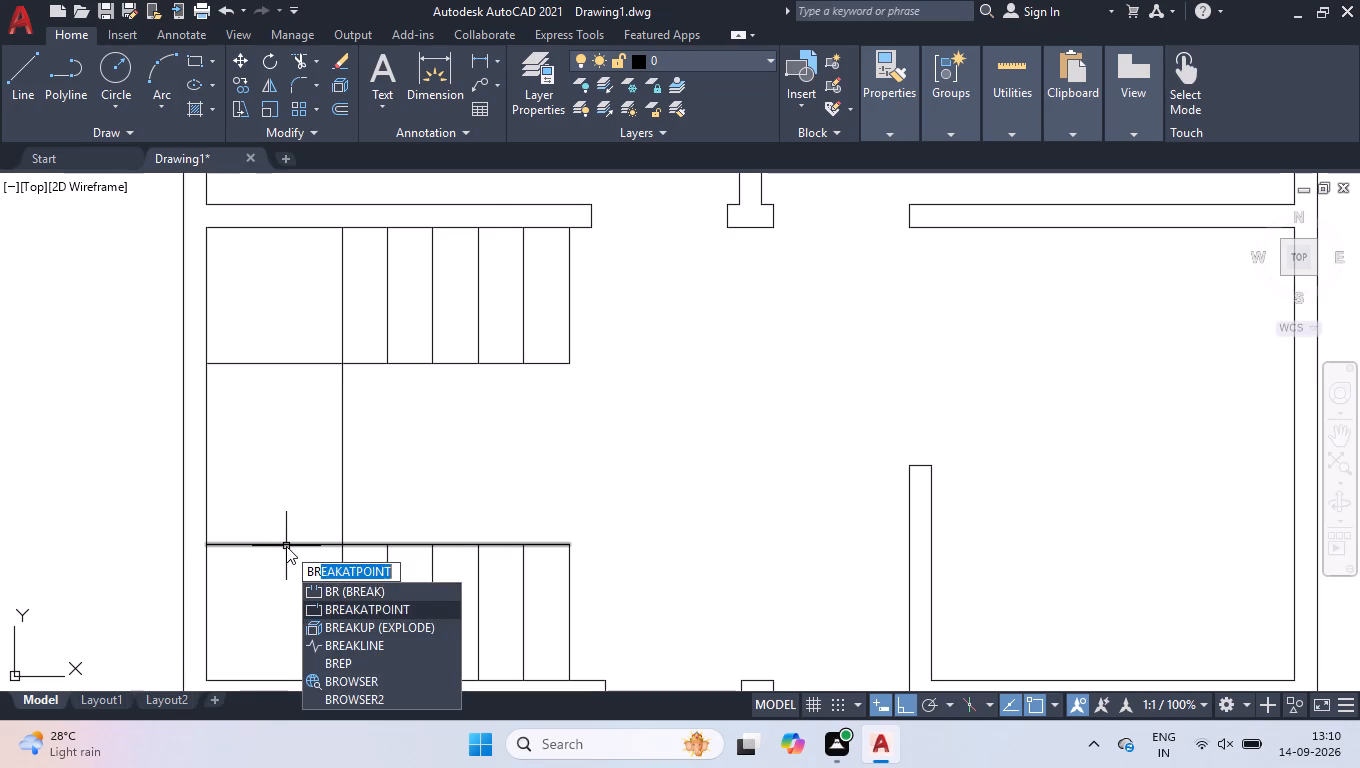
pyautogui.press('Return')
pyautogui.click(286, 546)
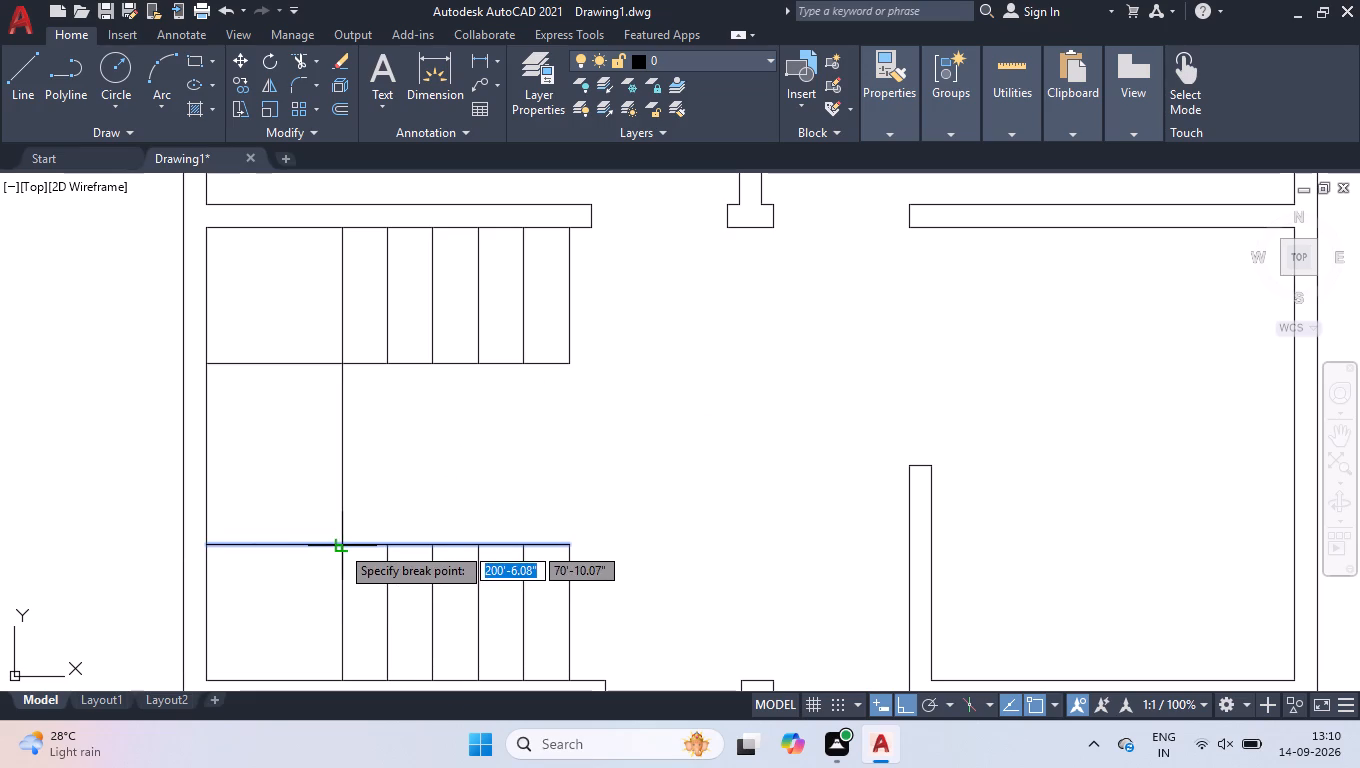
pyautogui.click(341, 545)
# Offset the left segment of the lower horizontal stair line 1' upward repeatedly to make three tread lines between the landings.
pyautogui.write('OFF')
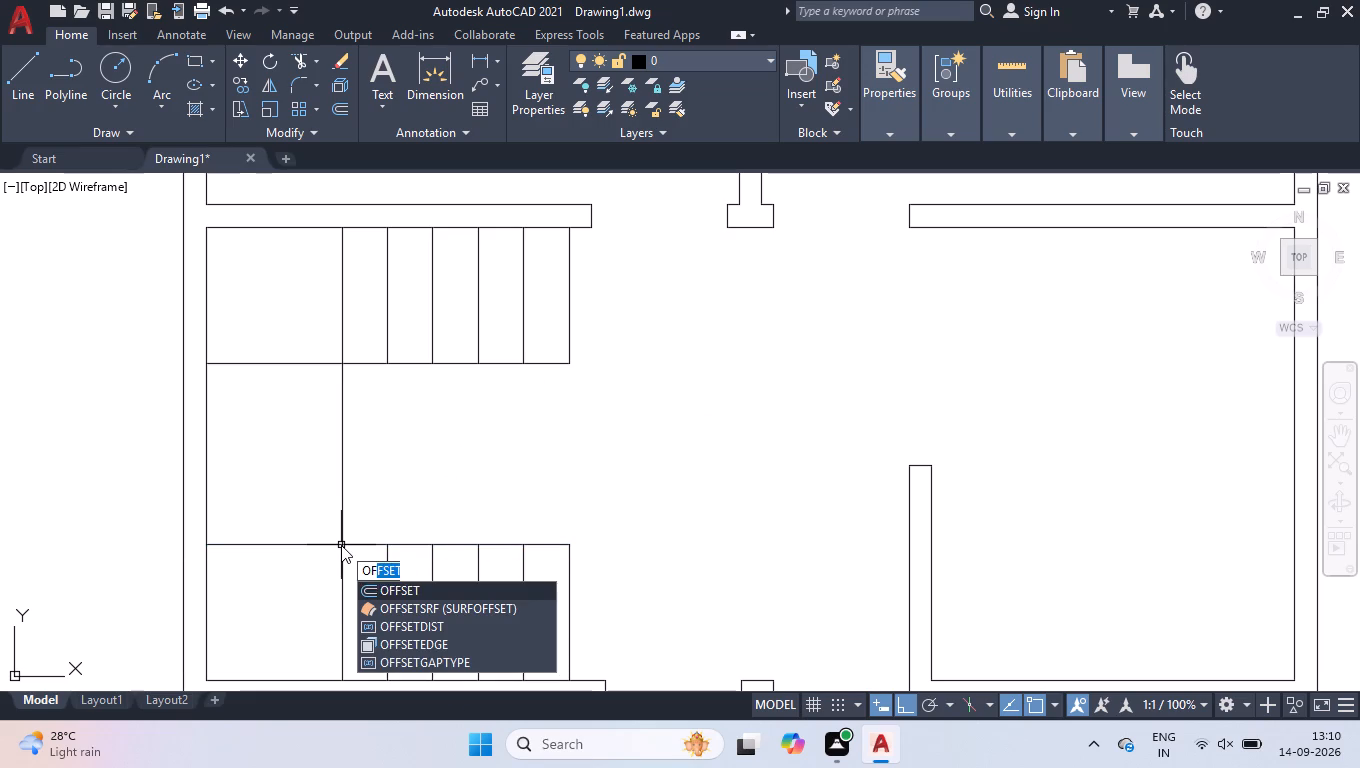
pyautogui.press('Return')
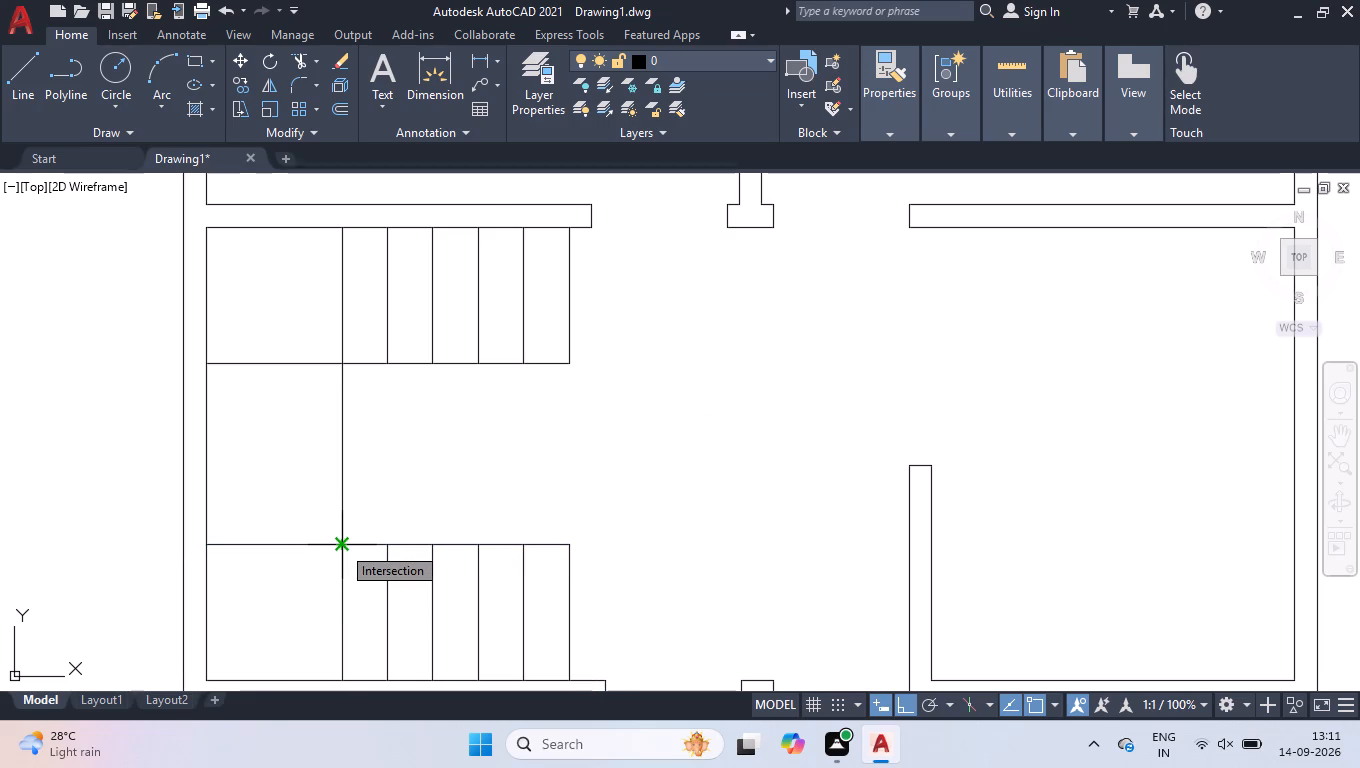
pyautogui.press('Return')
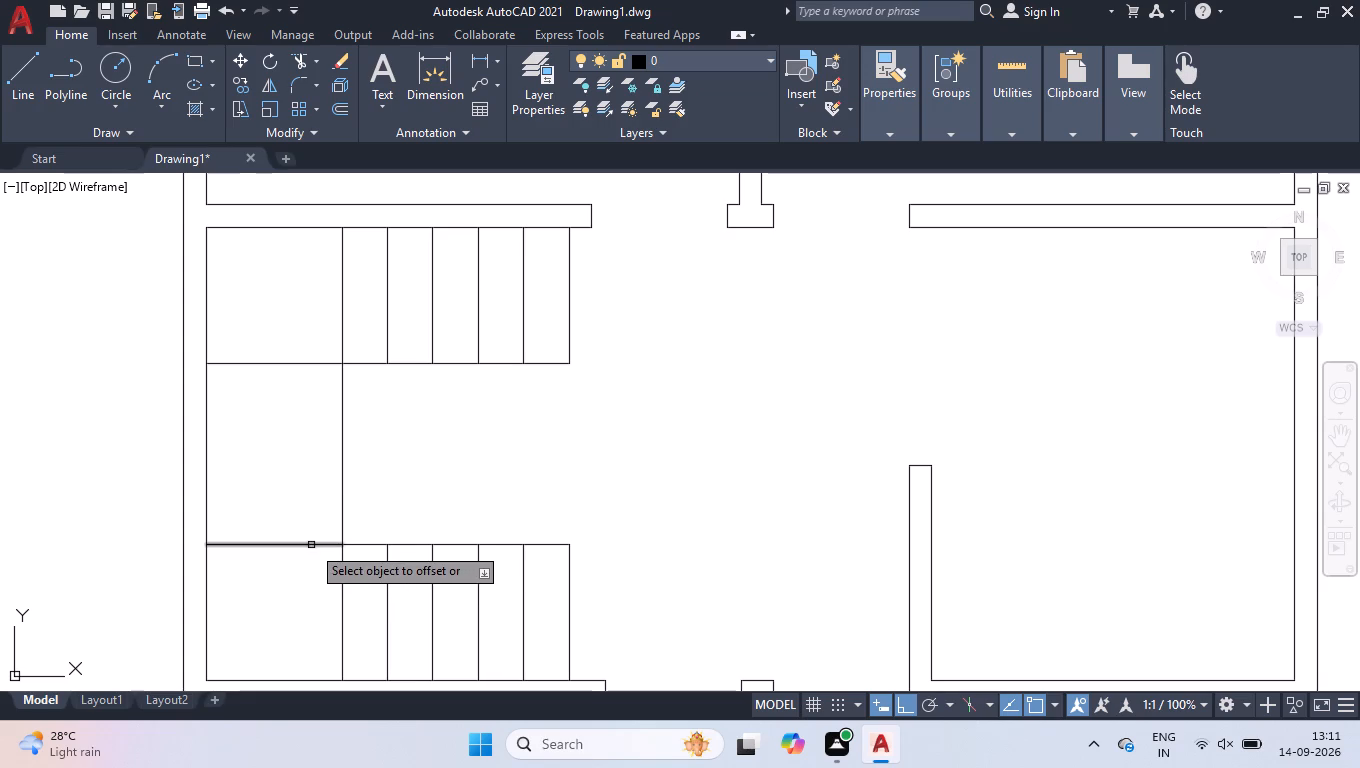
pyautogui.click(311, 544)
pyautogui.click(306, 510)
pyautogui.click(308, 499)
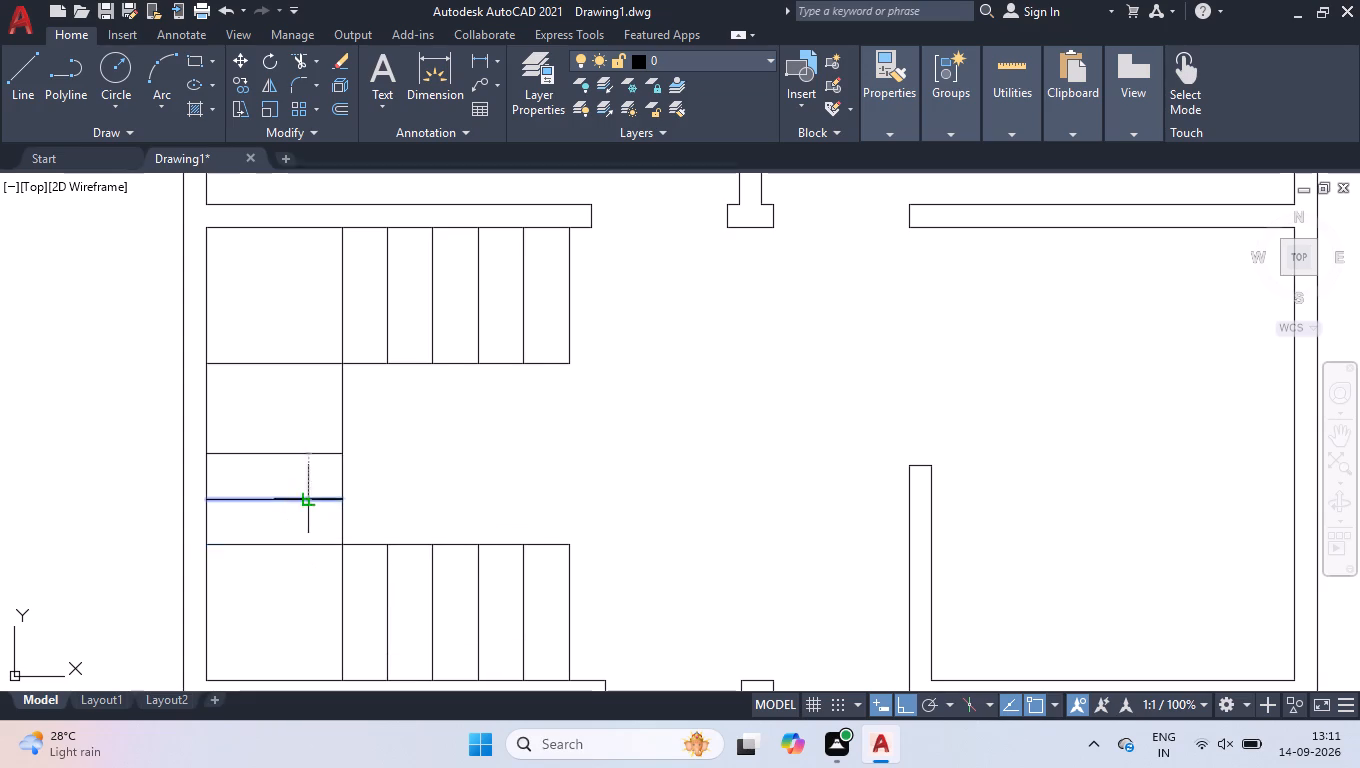
pyautogui.click(309, 463)
pyautogui.click(309, 455)
pyautogui.click(310, 433)
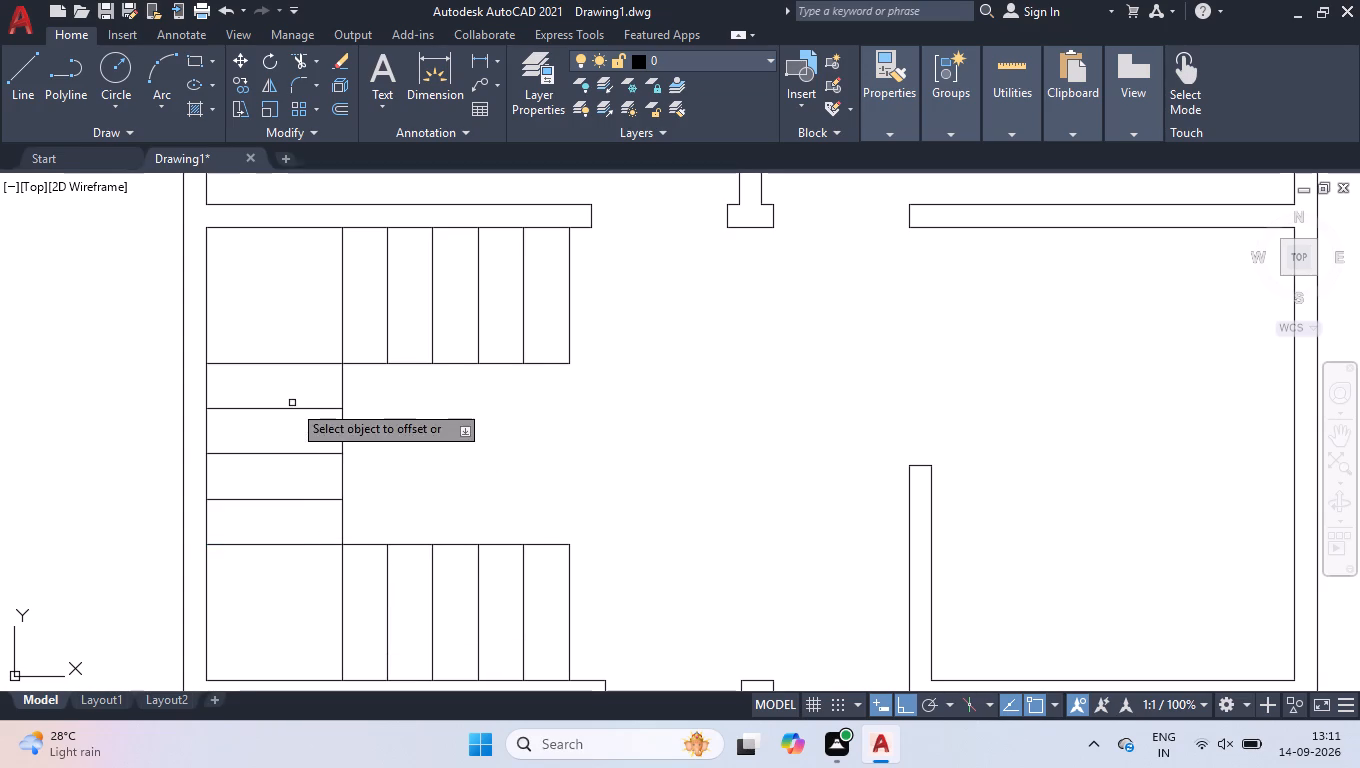
pyautogui.press('Return')
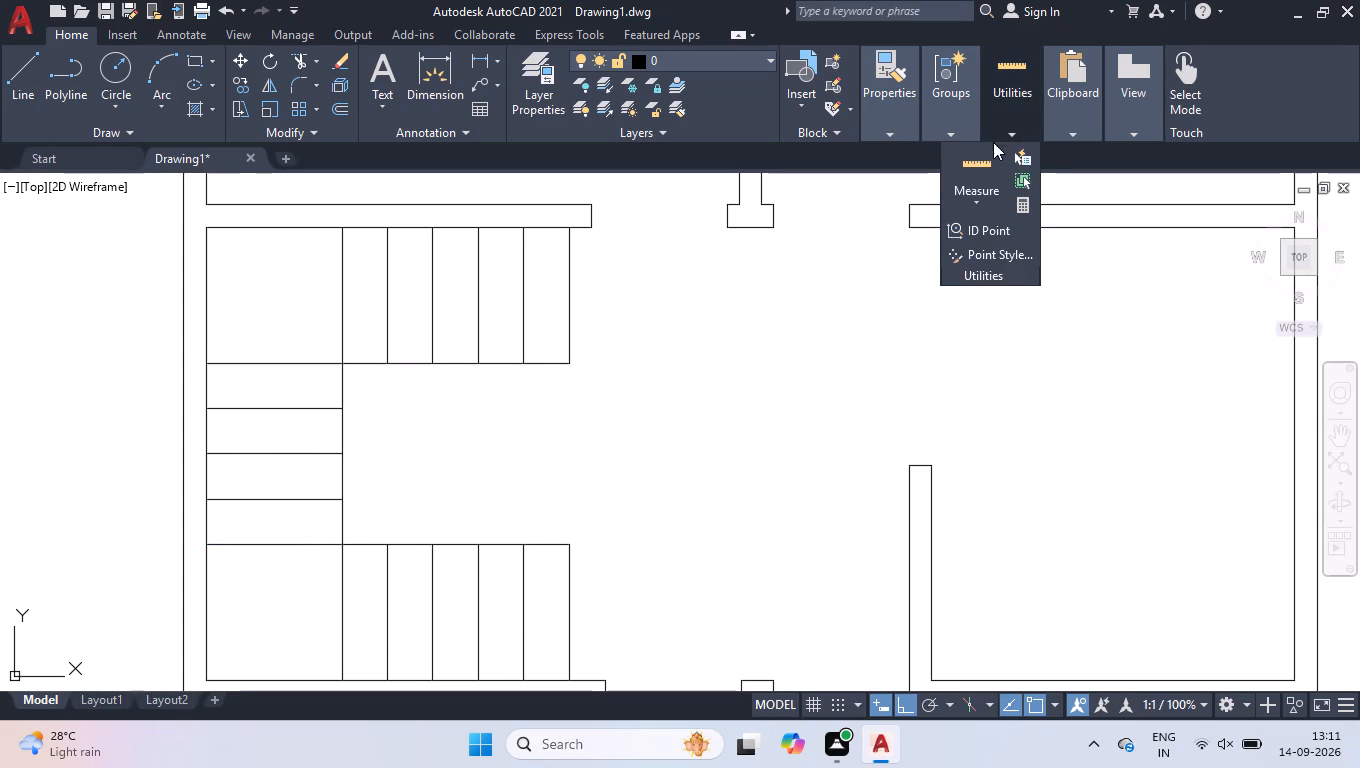
# Measure the tread spacing and width of the lower stair flight.
pyautogui.click(984, 155)
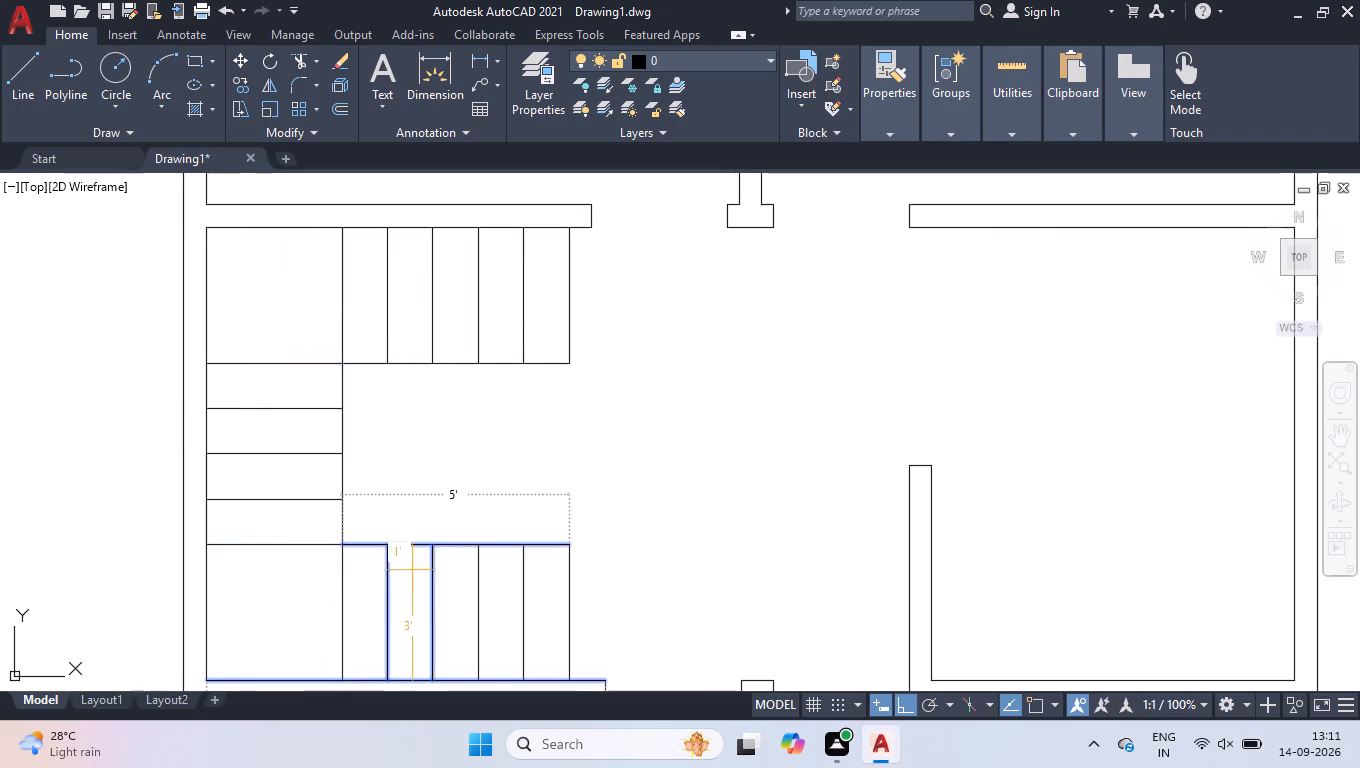
pyautogui.press('Return')
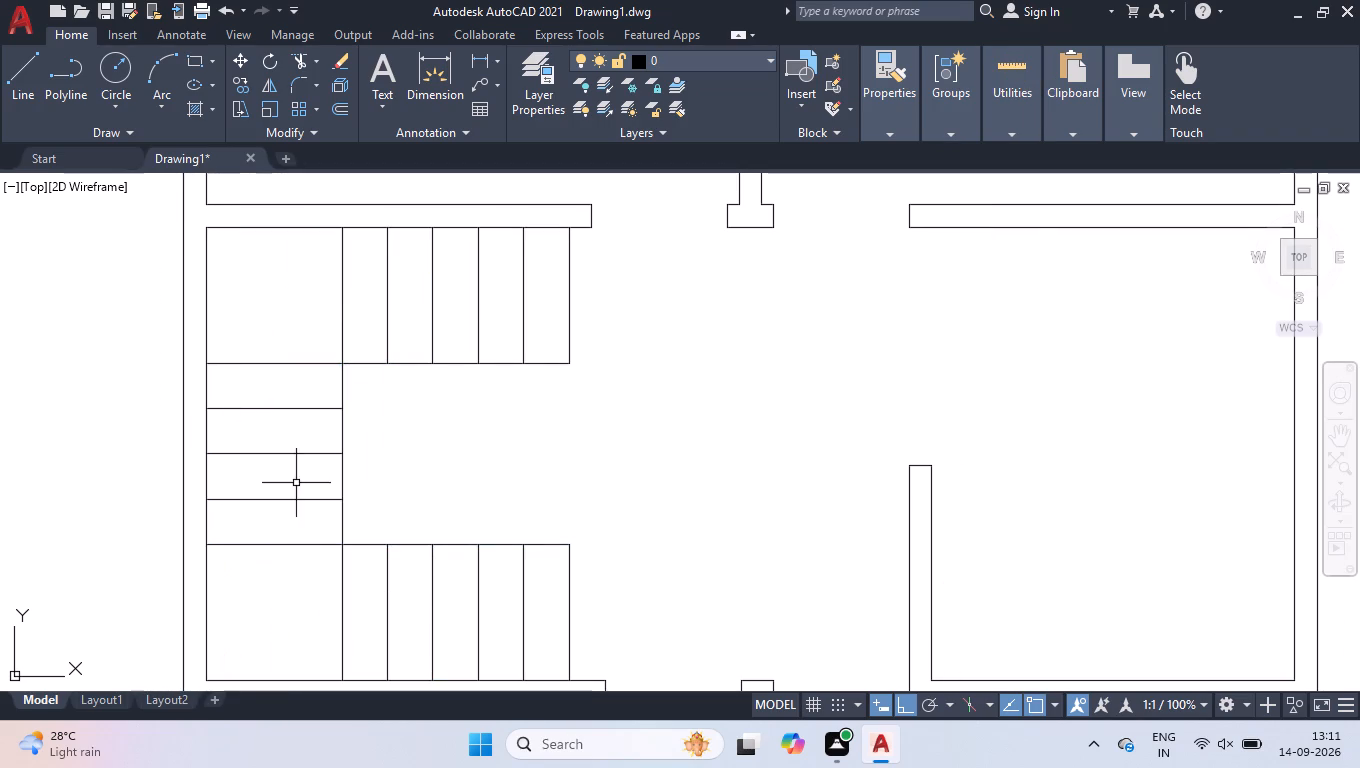
pyautogui.scroll(-2, 329, 287)
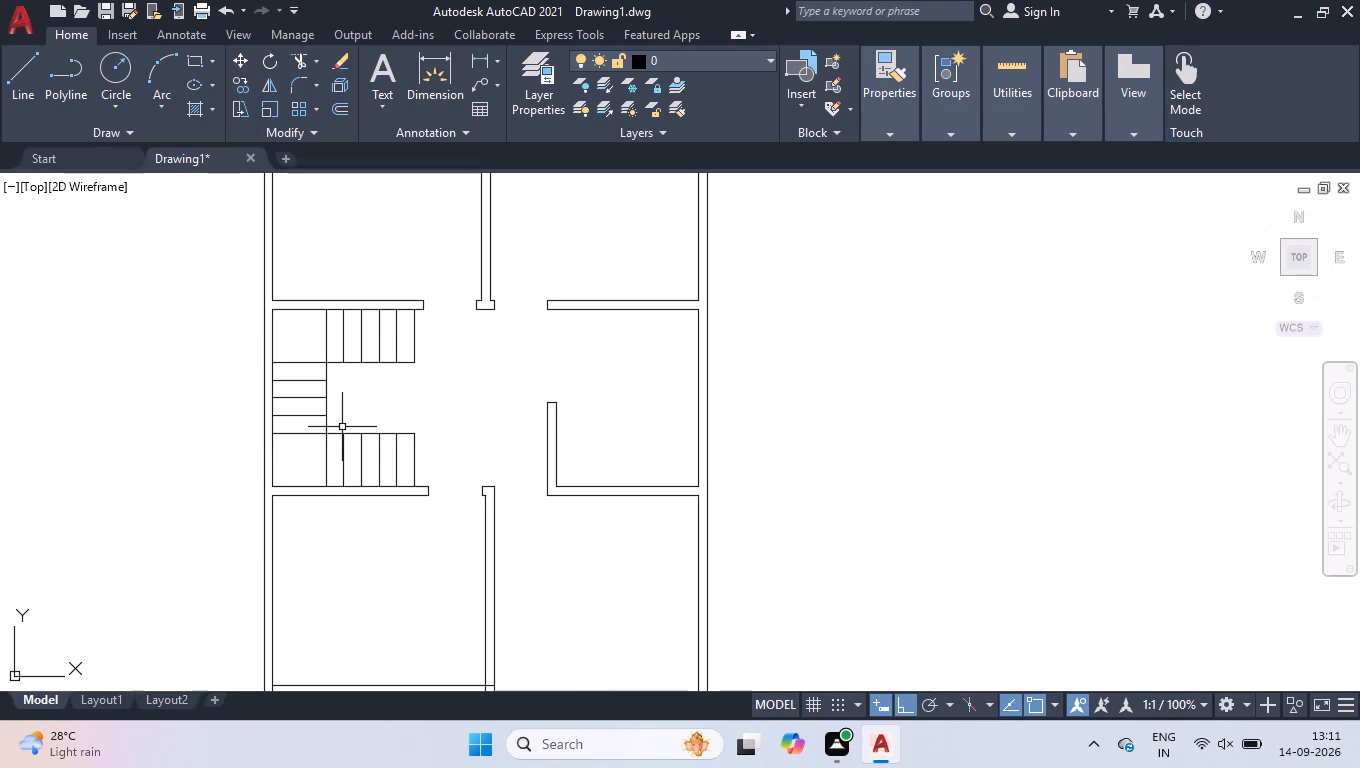
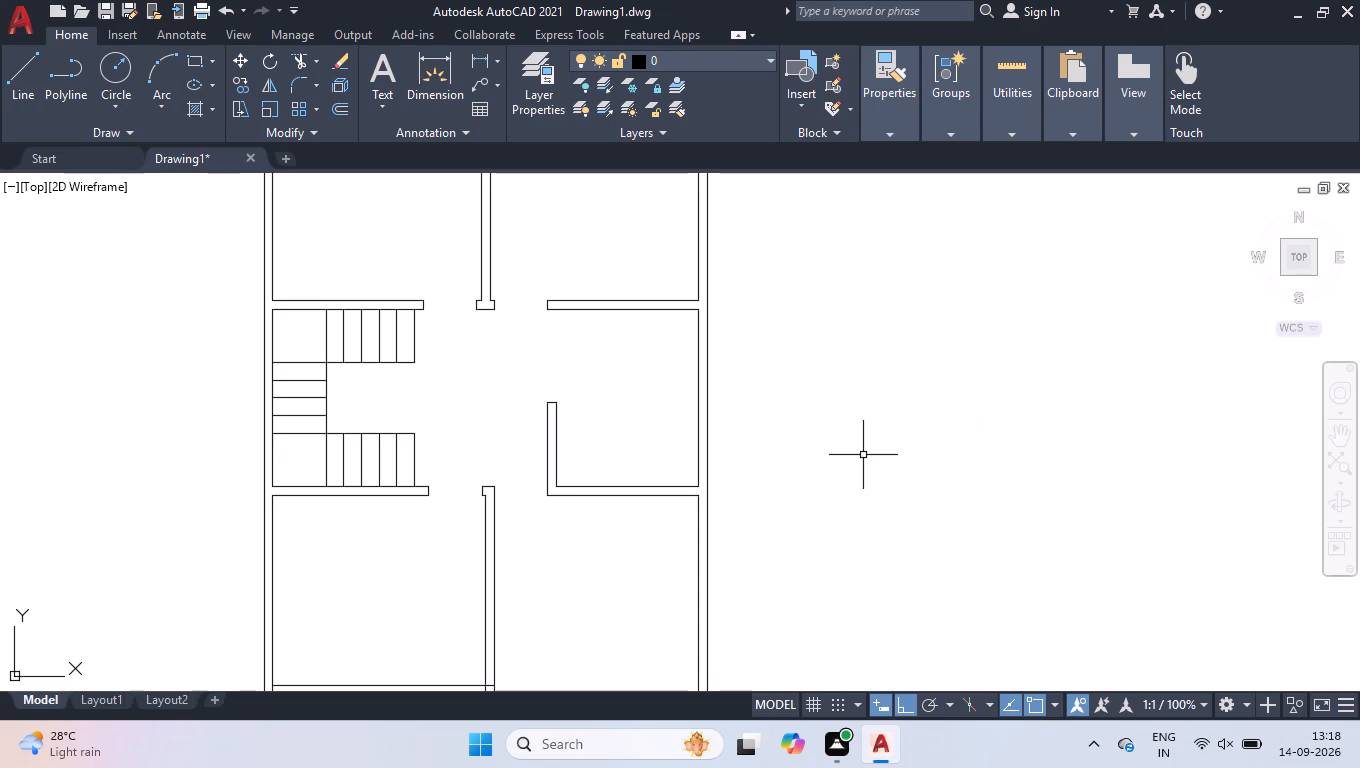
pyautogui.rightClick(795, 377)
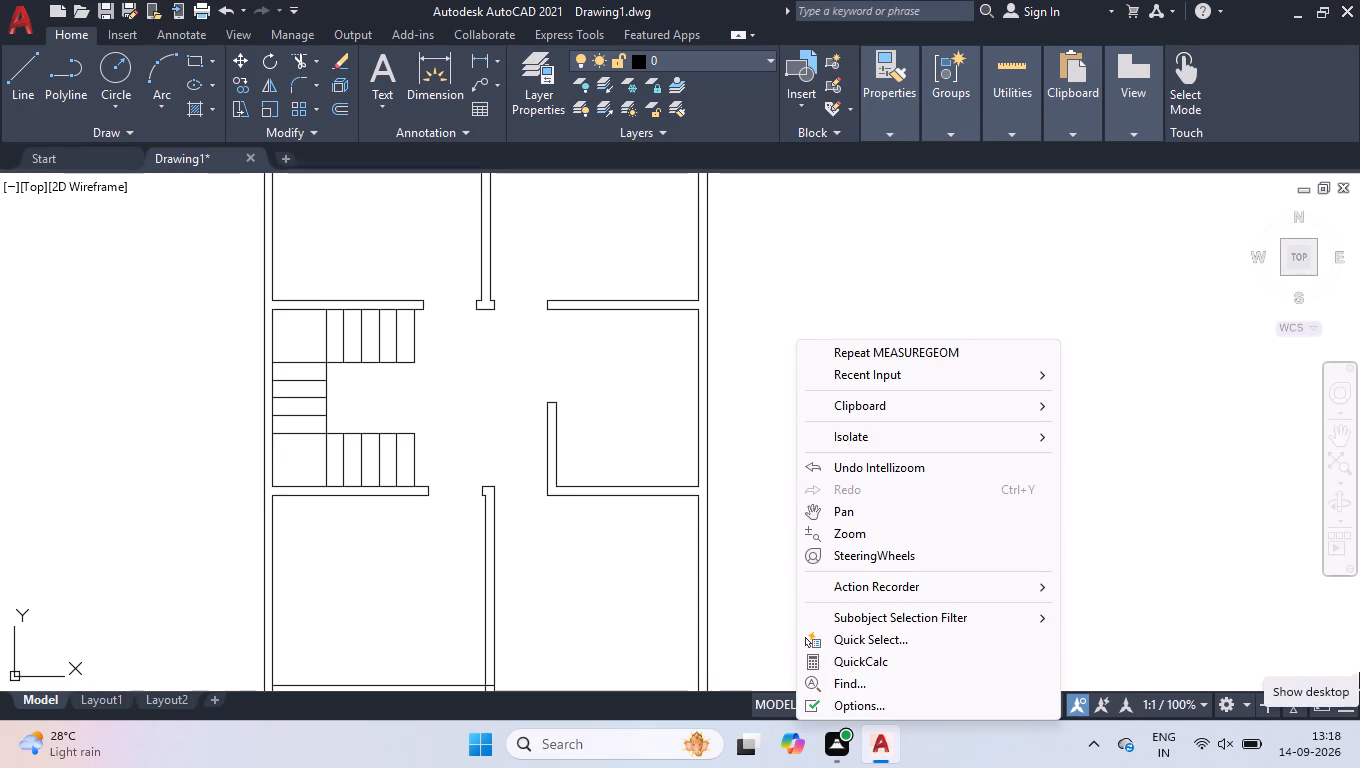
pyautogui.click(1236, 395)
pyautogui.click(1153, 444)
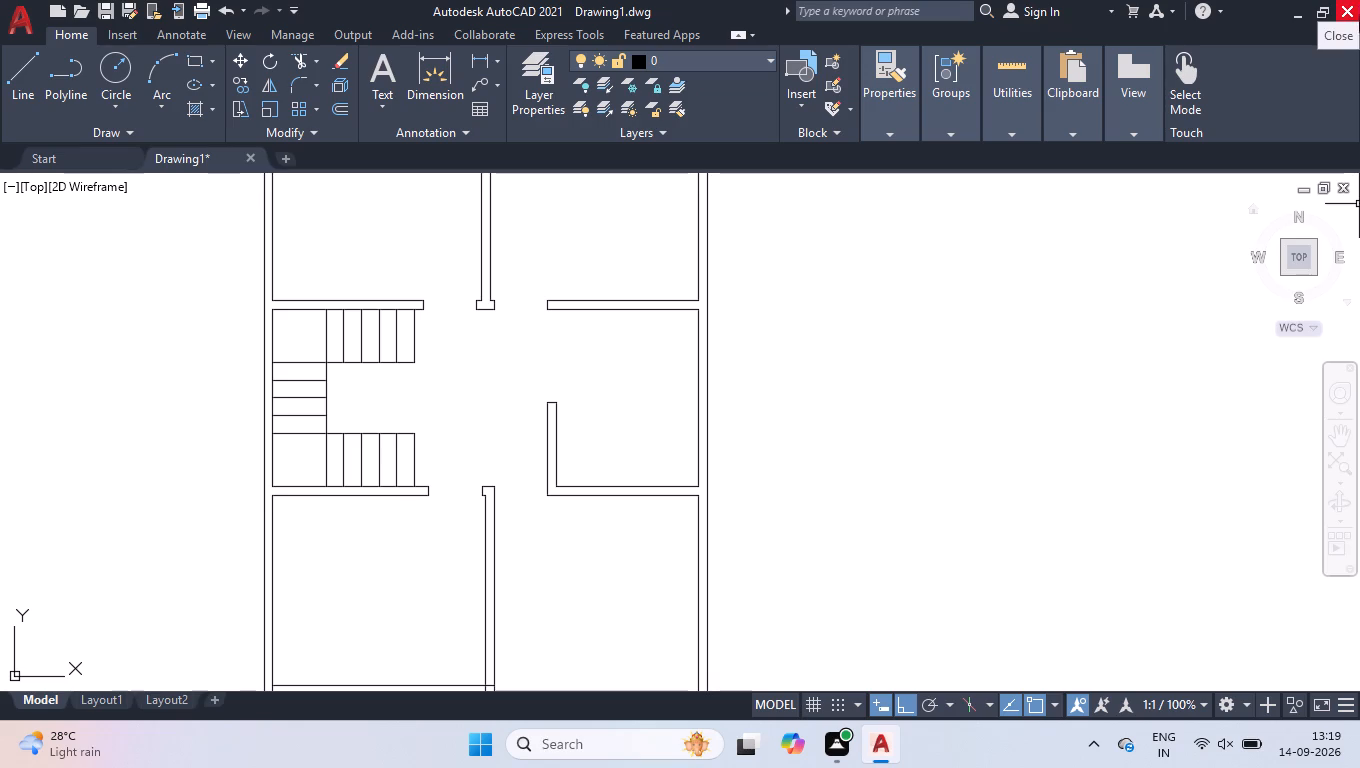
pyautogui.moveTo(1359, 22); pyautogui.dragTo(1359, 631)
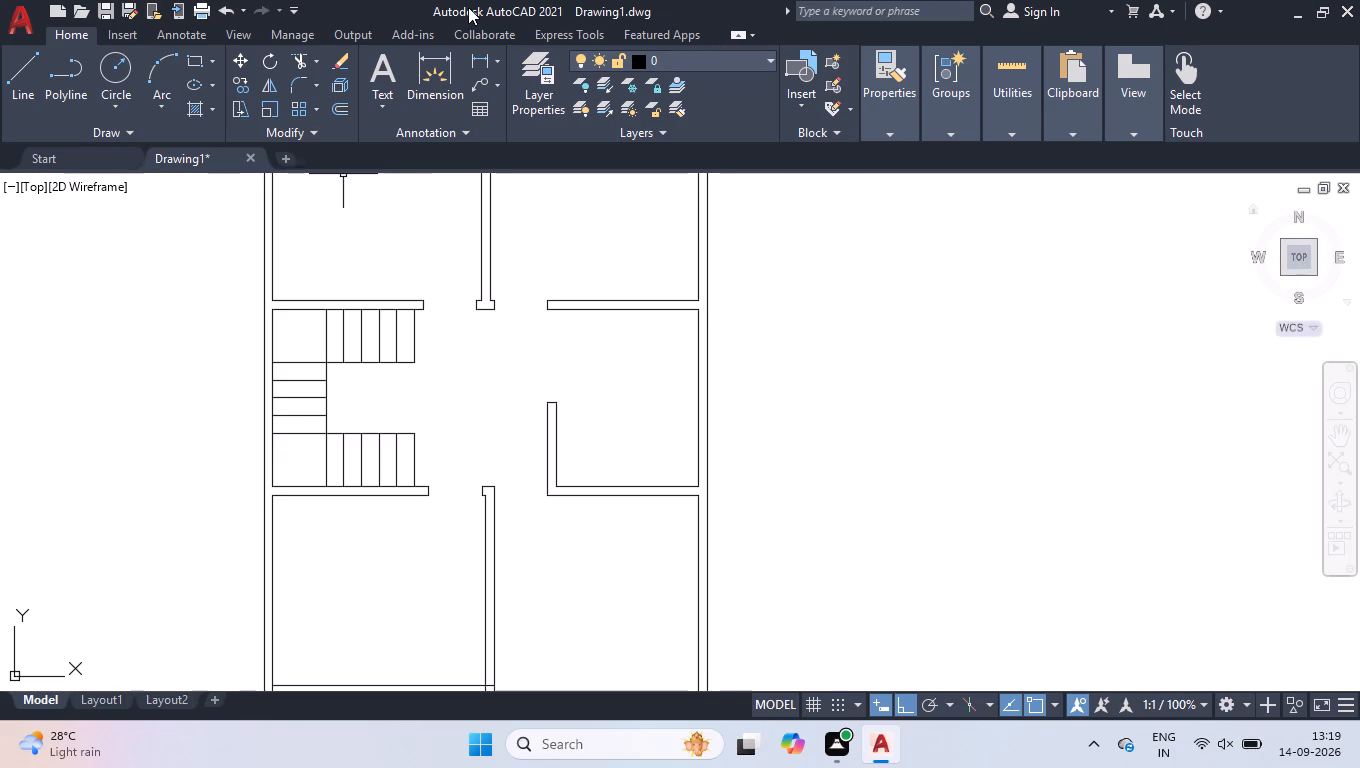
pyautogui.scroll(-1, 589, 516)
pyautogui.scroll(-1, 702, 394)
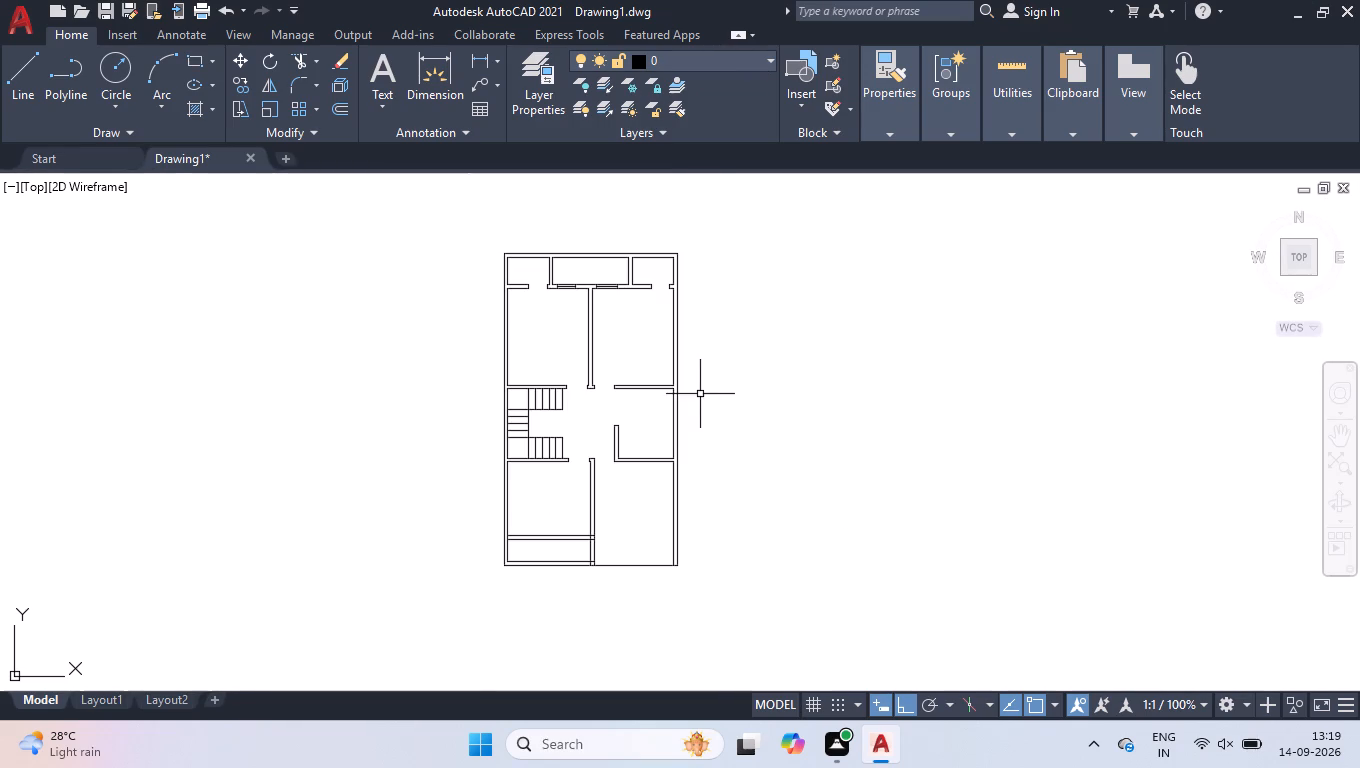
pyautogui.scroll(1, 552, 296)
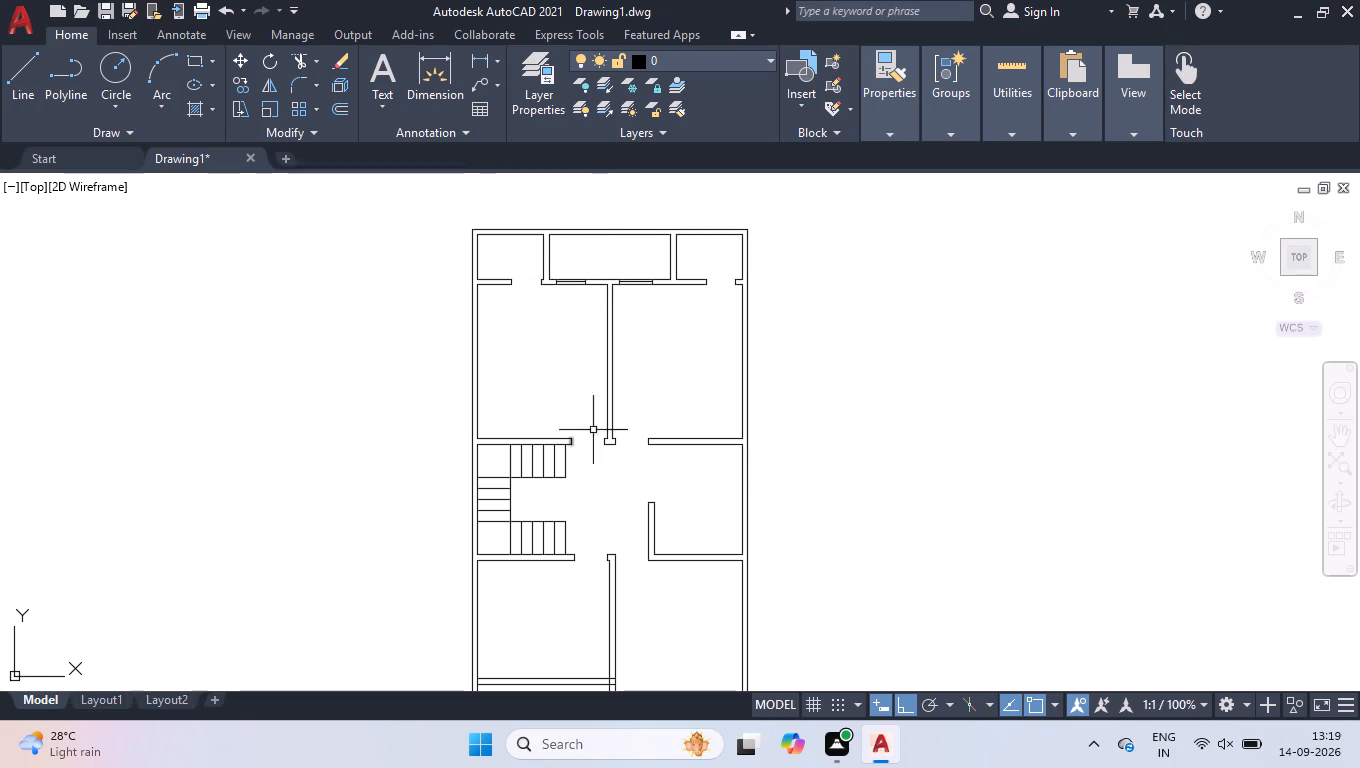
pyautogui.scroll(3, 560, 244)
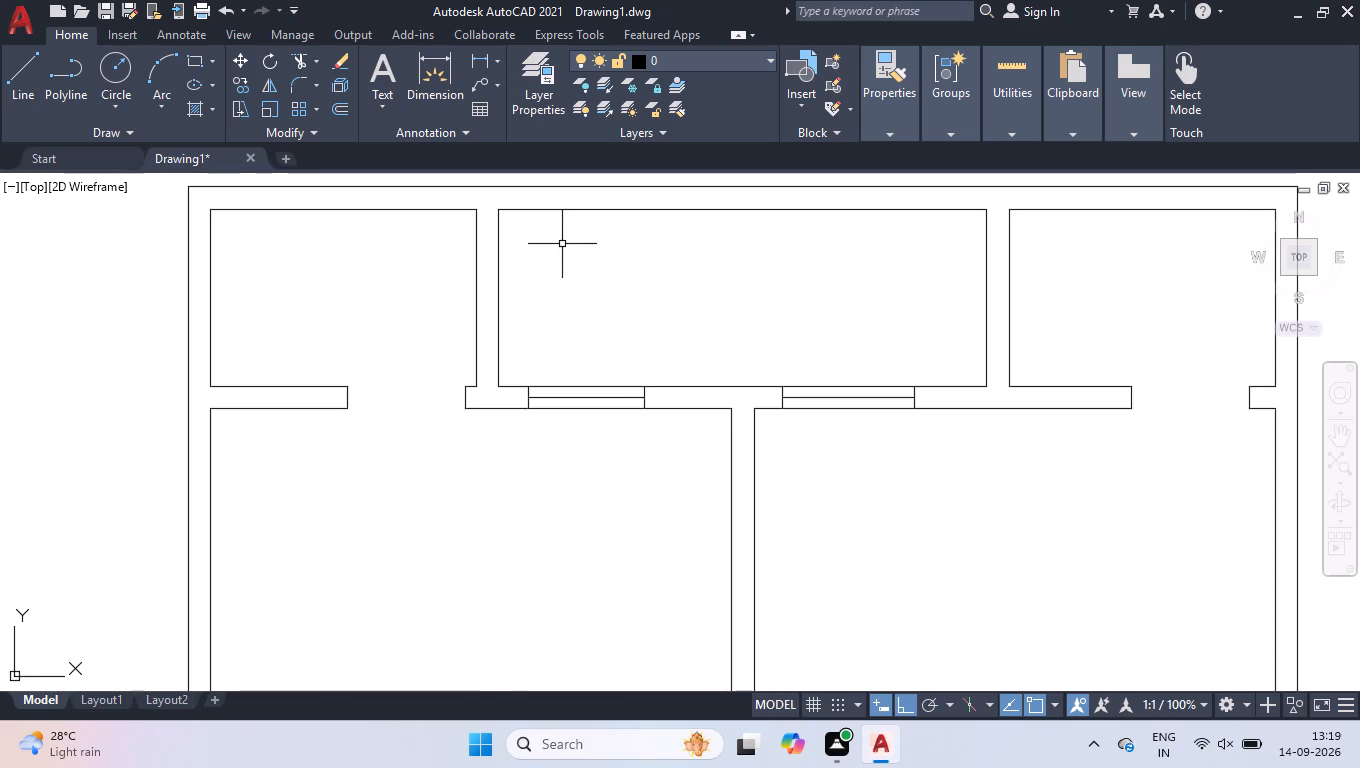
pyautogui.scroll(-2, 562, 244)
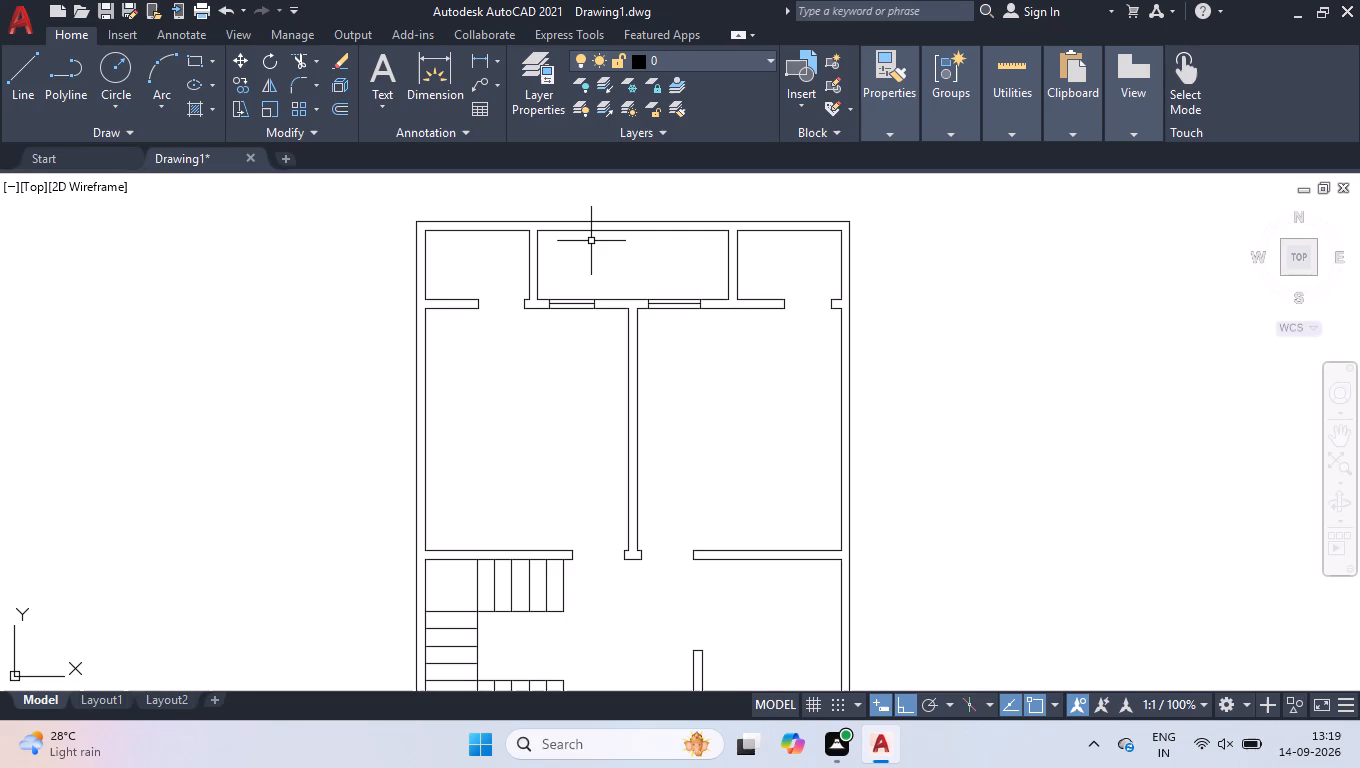
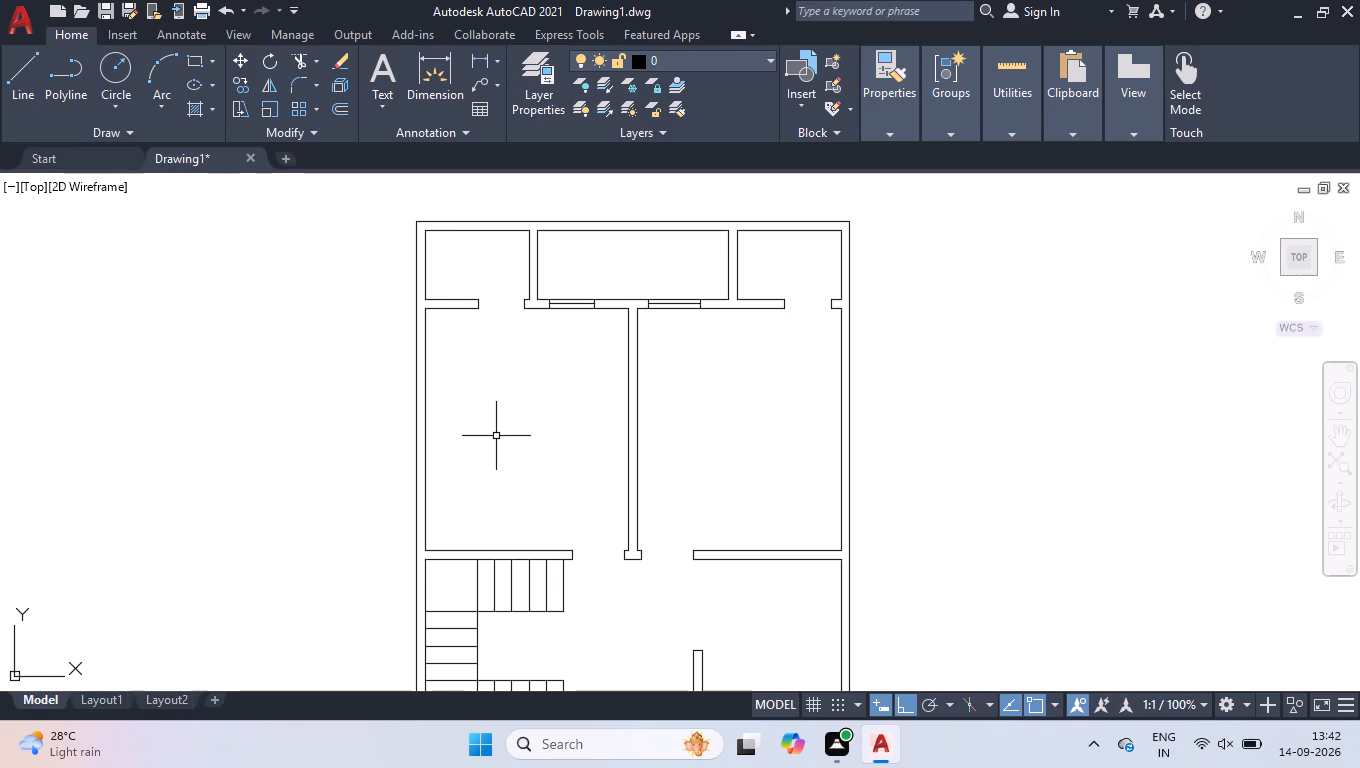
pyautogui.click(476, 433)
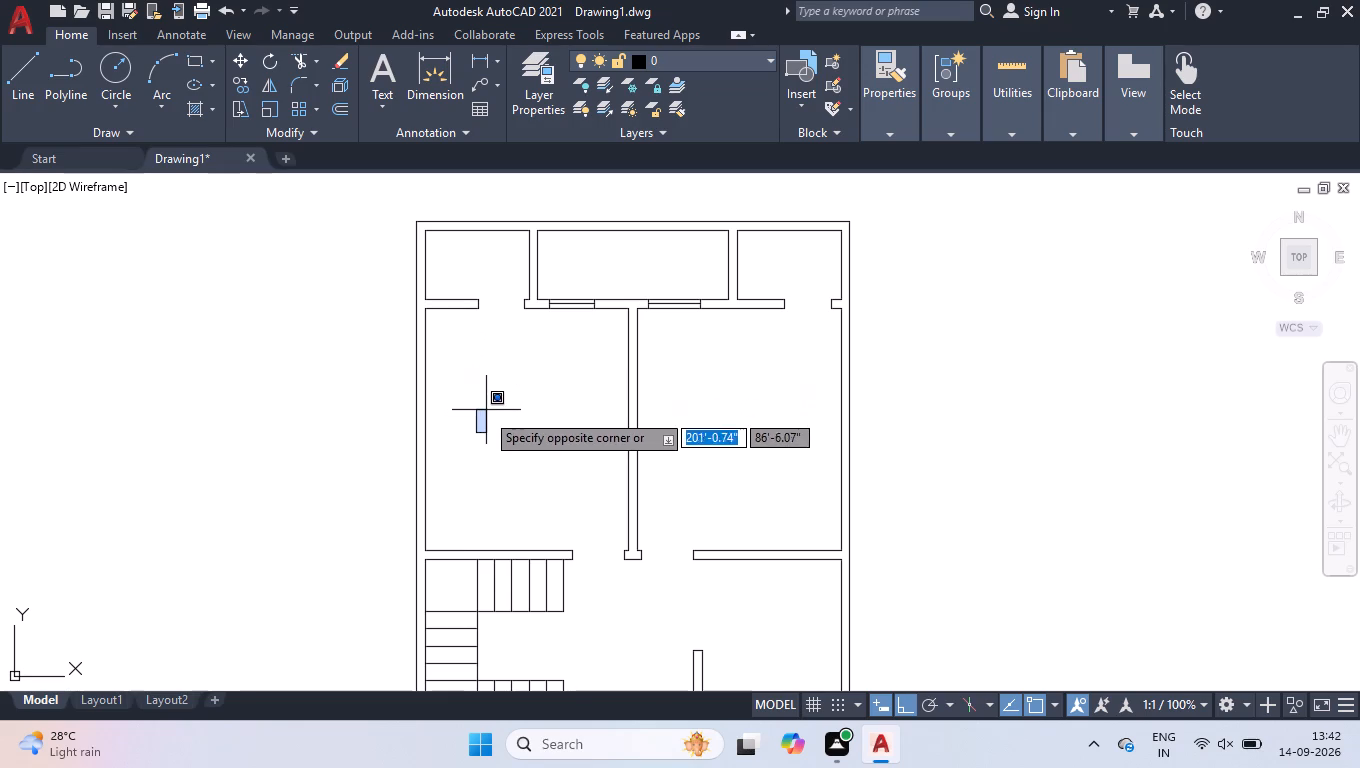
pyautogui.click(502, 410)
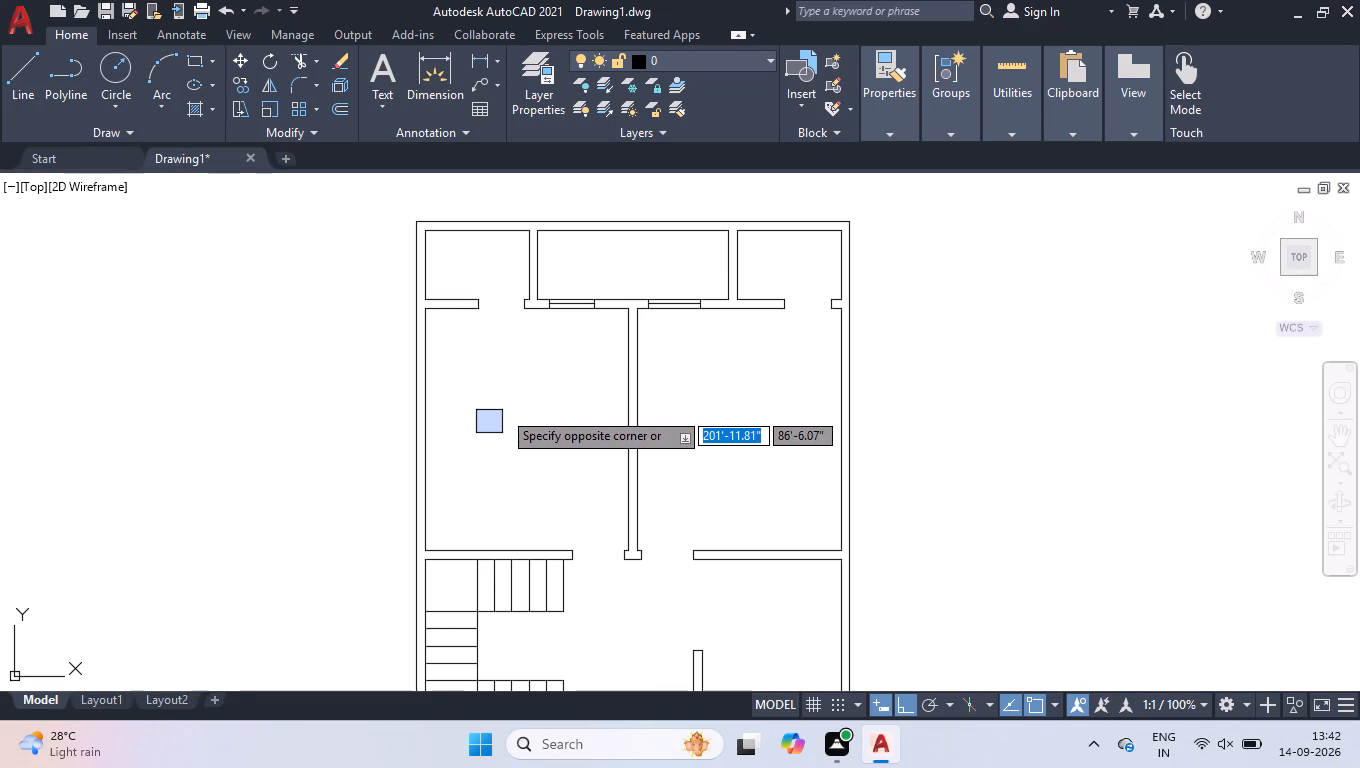
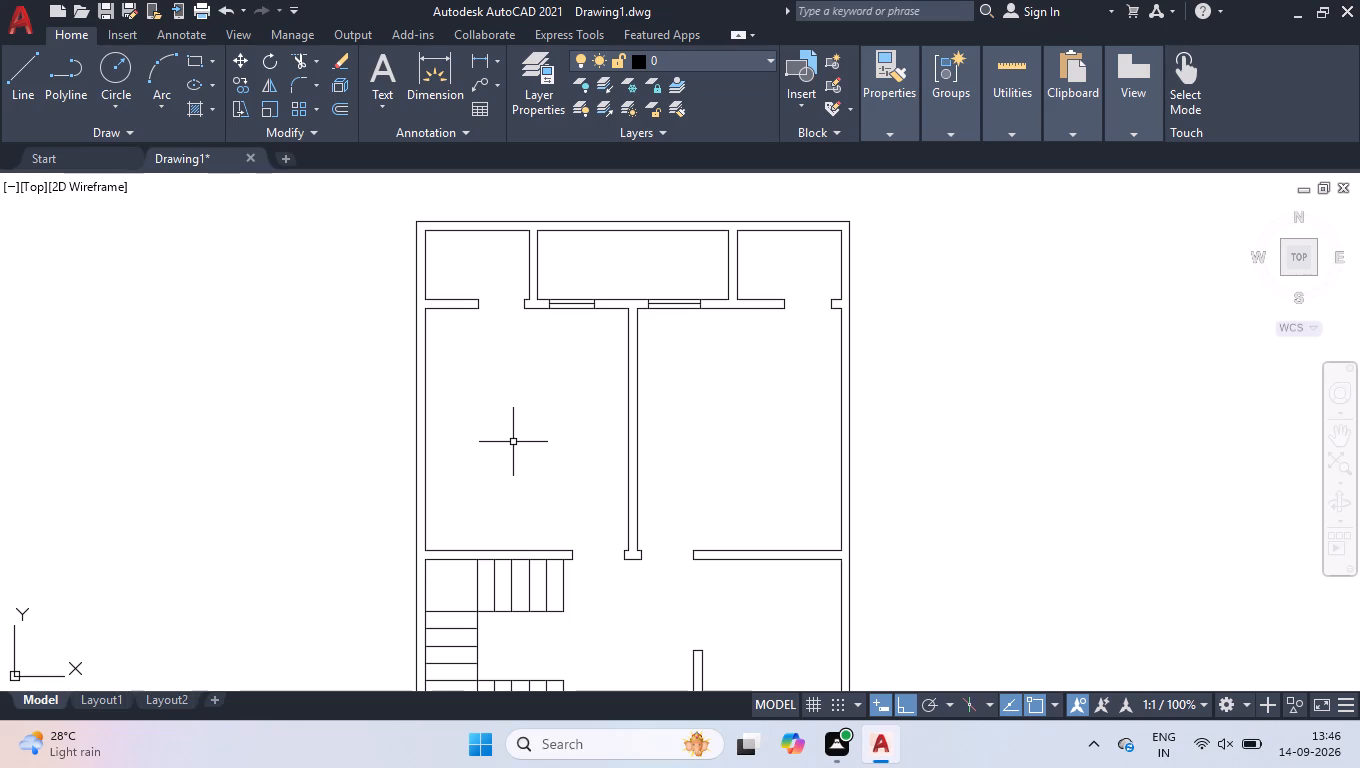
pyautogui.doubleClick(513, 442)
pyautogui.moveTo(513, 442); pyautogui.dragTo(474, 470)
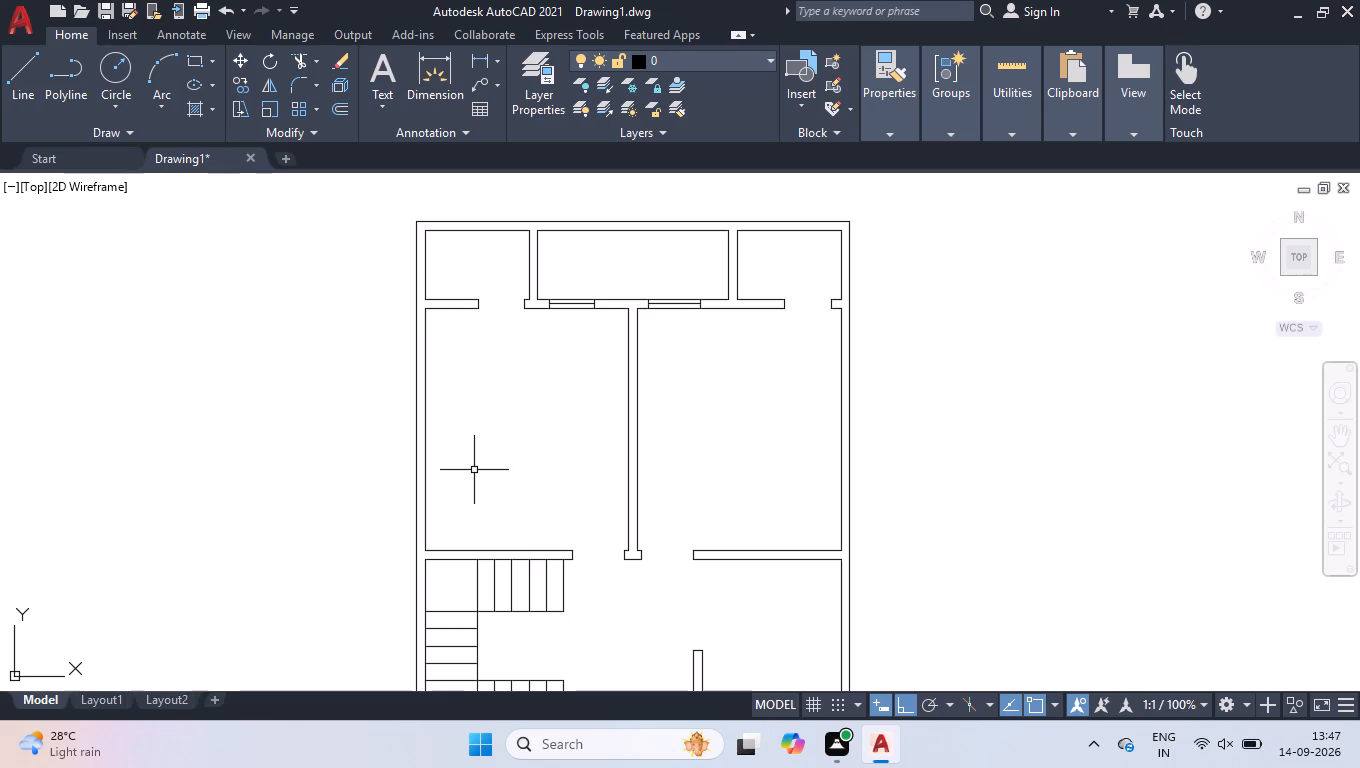
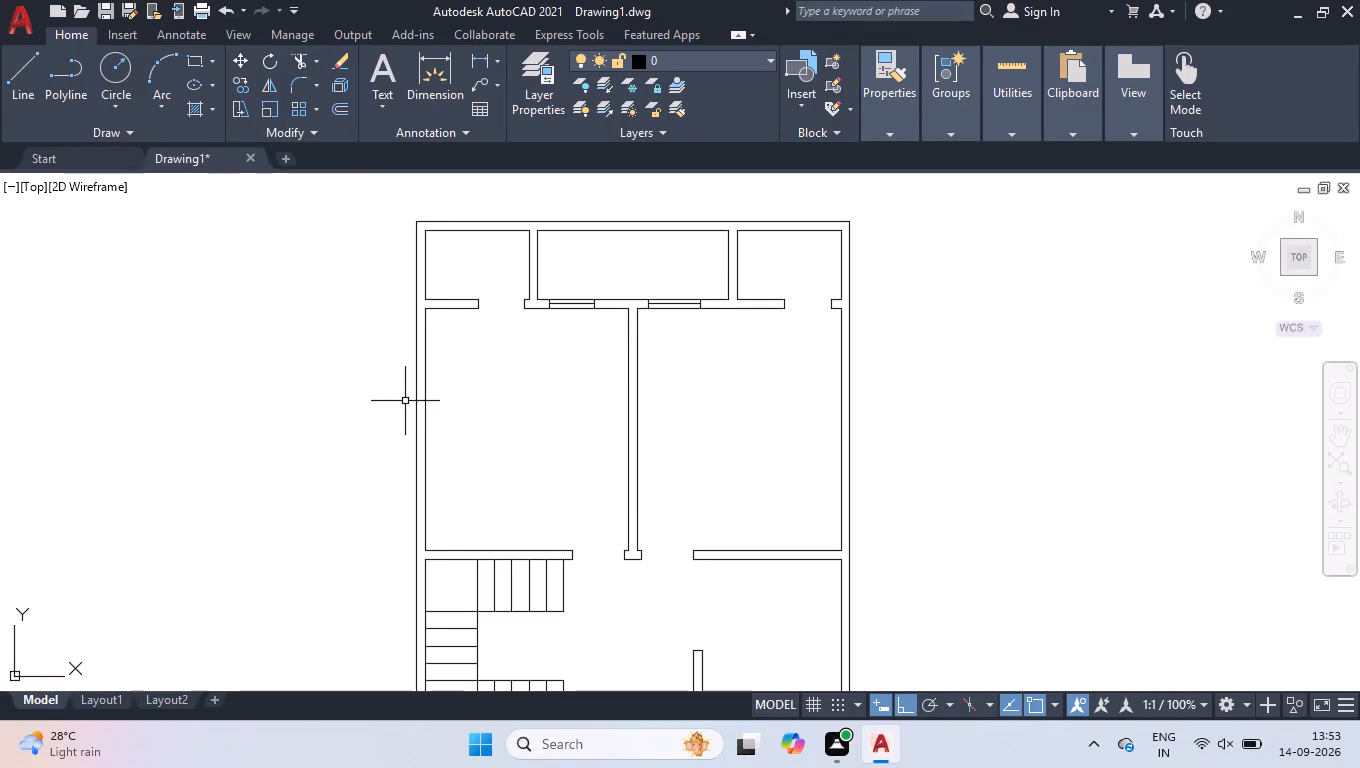
# Draw a window in the west exterior wall near the north end of the upper-left bedroom, using two end lines and a centre line.
pyautogui.press('l')
pyautogui.press('Return')
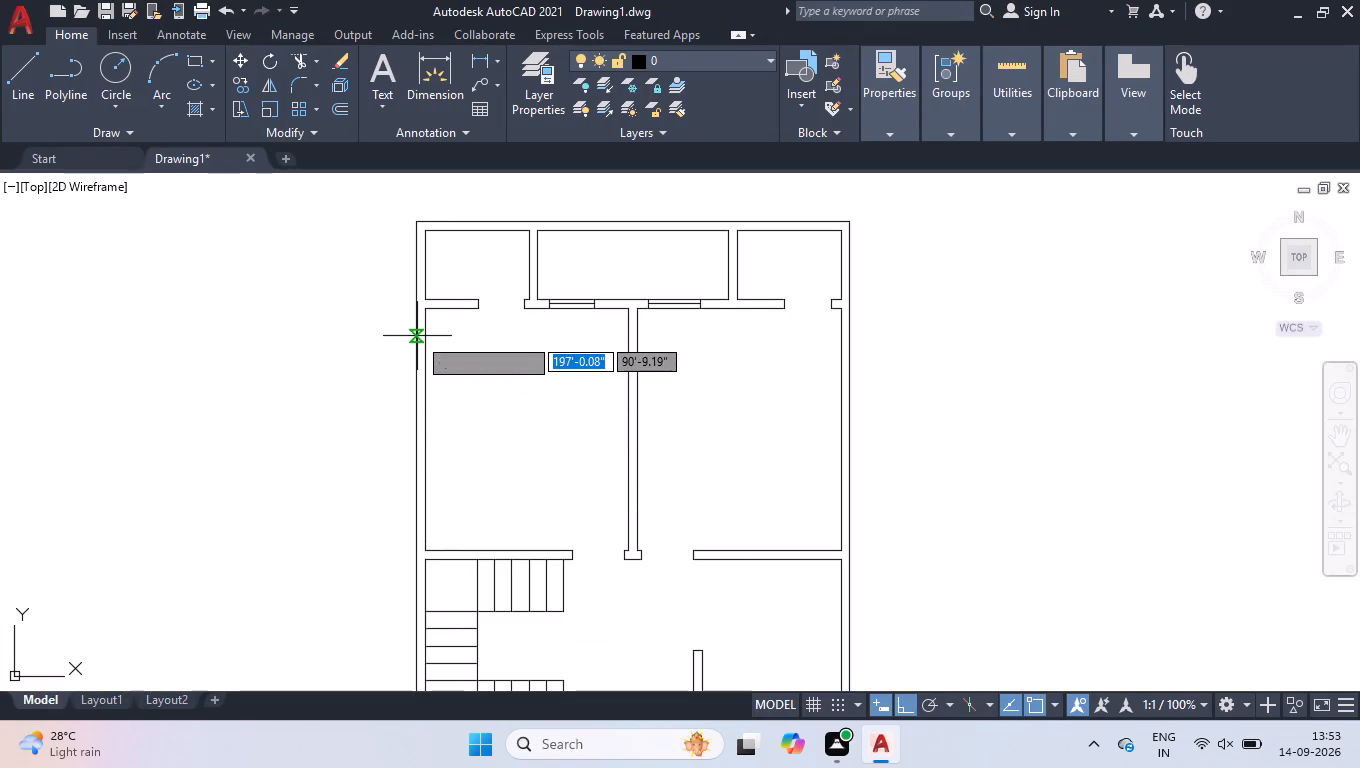
pyautogui.scroll(1, 417, 335)
pyautogui.click(429, 325)
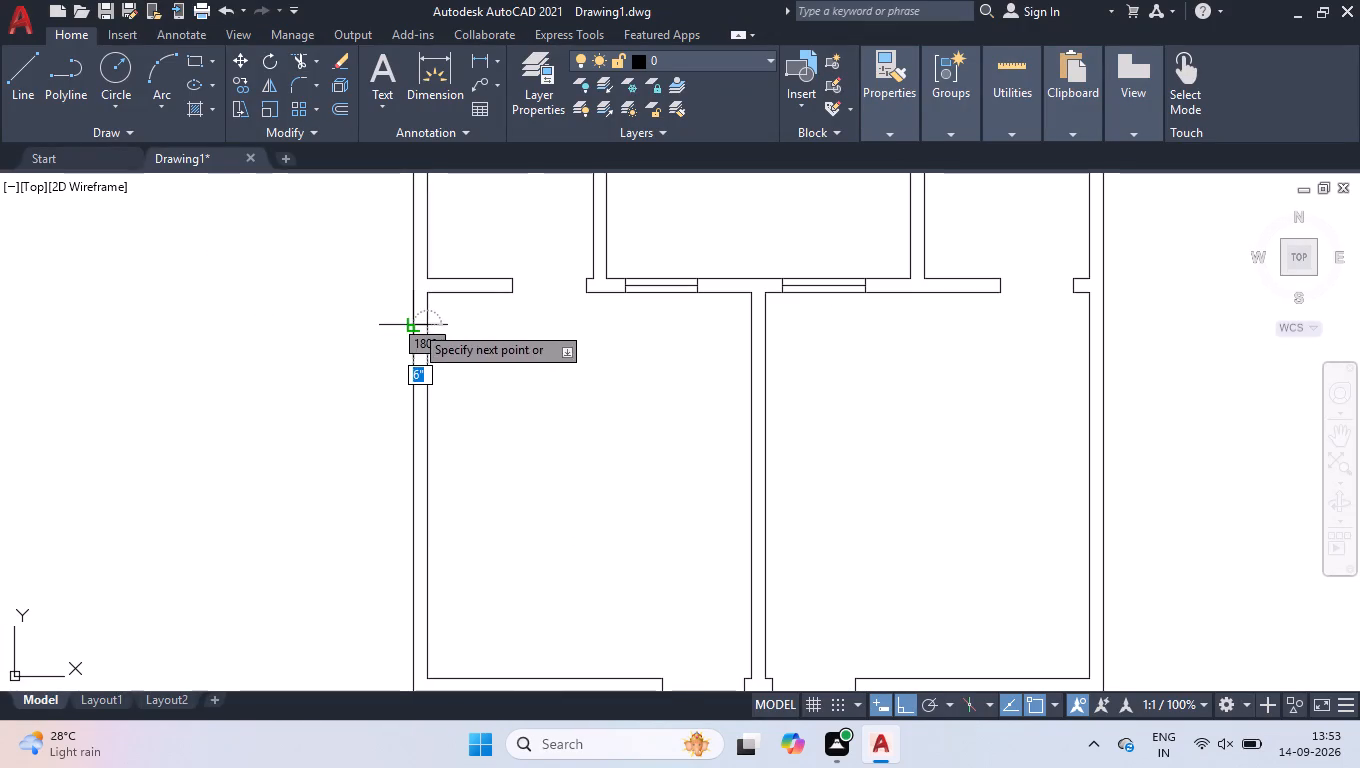
pyautogui.click(414, 324)
pyautogui.press('space')
pyautogui.press('space')
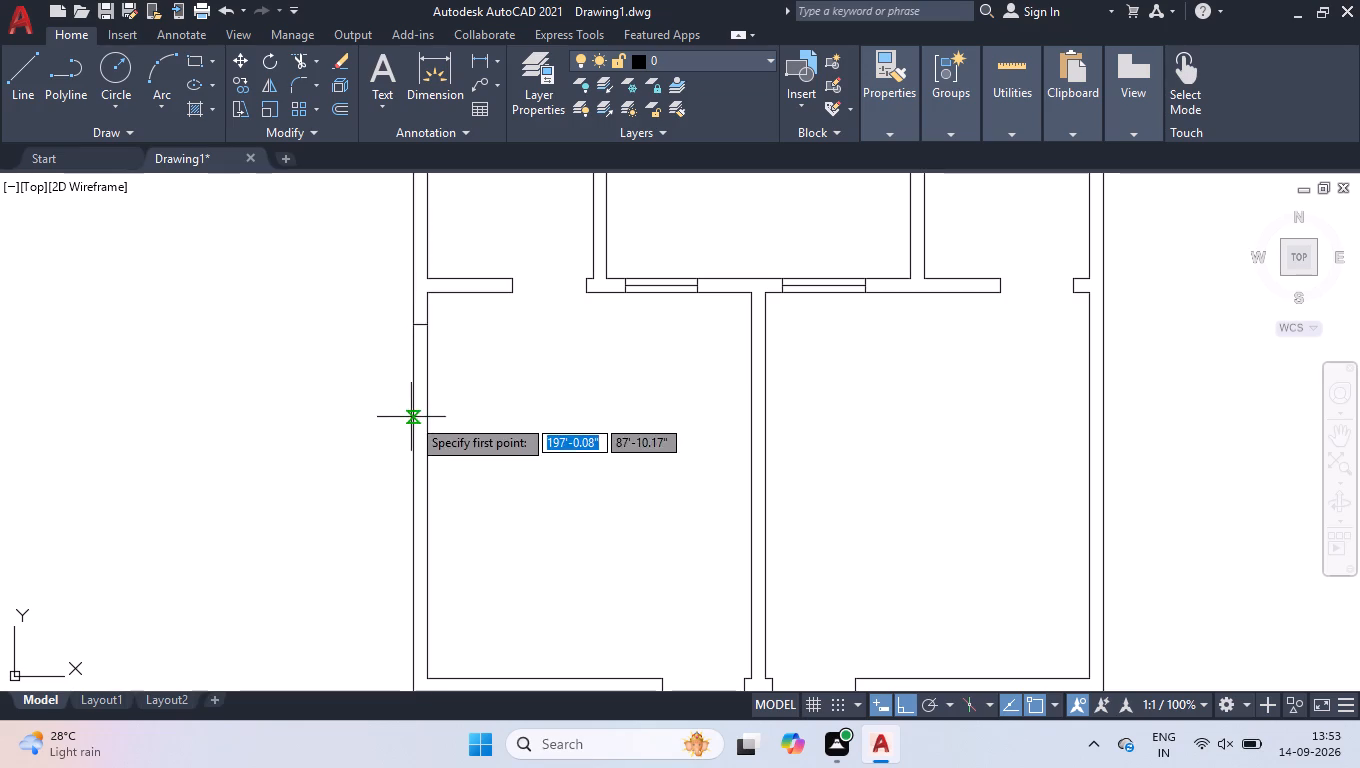
pyautogui.click(411, 417)
pyautogui.click(427, 419)
pyautogui.press('space')
pyautogui.scroll(2, 405, 368)
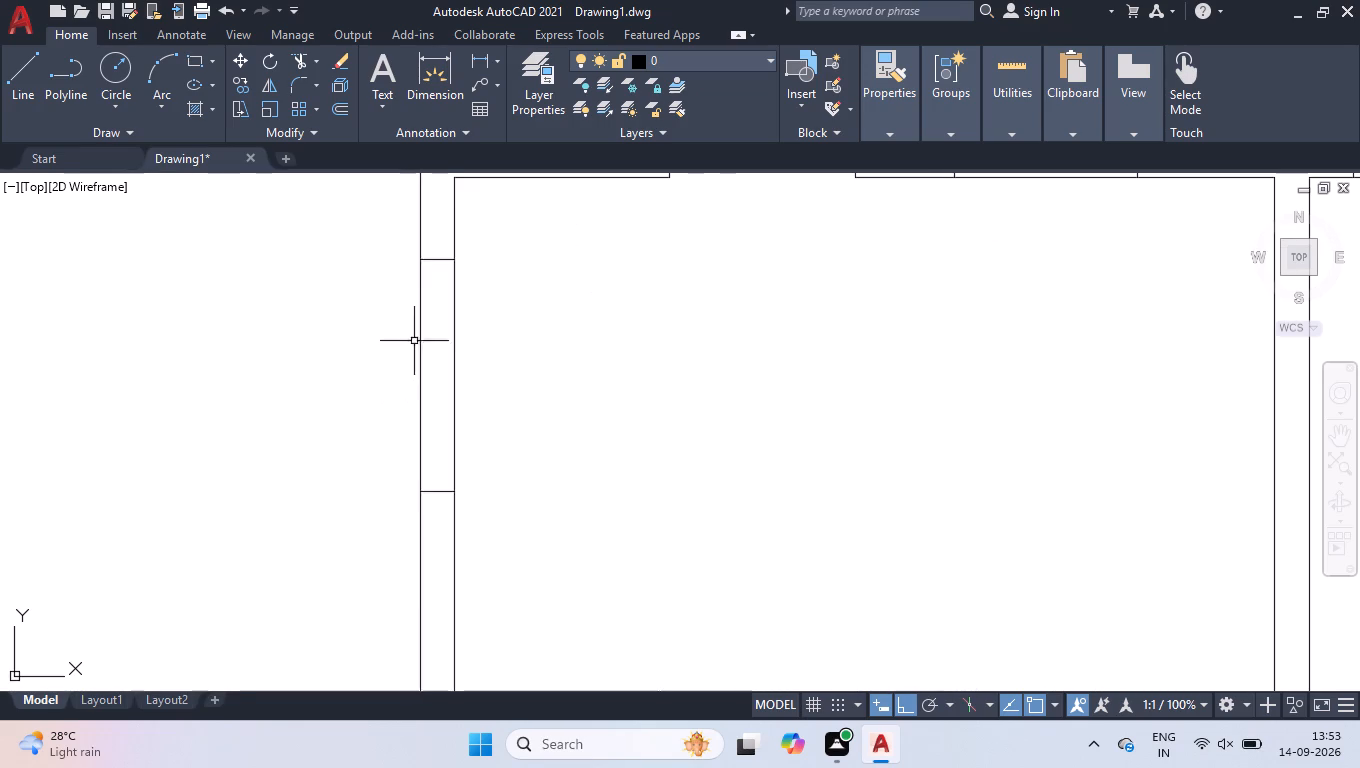
pyautogui.press('space')
pyautogui.click(437, 265)
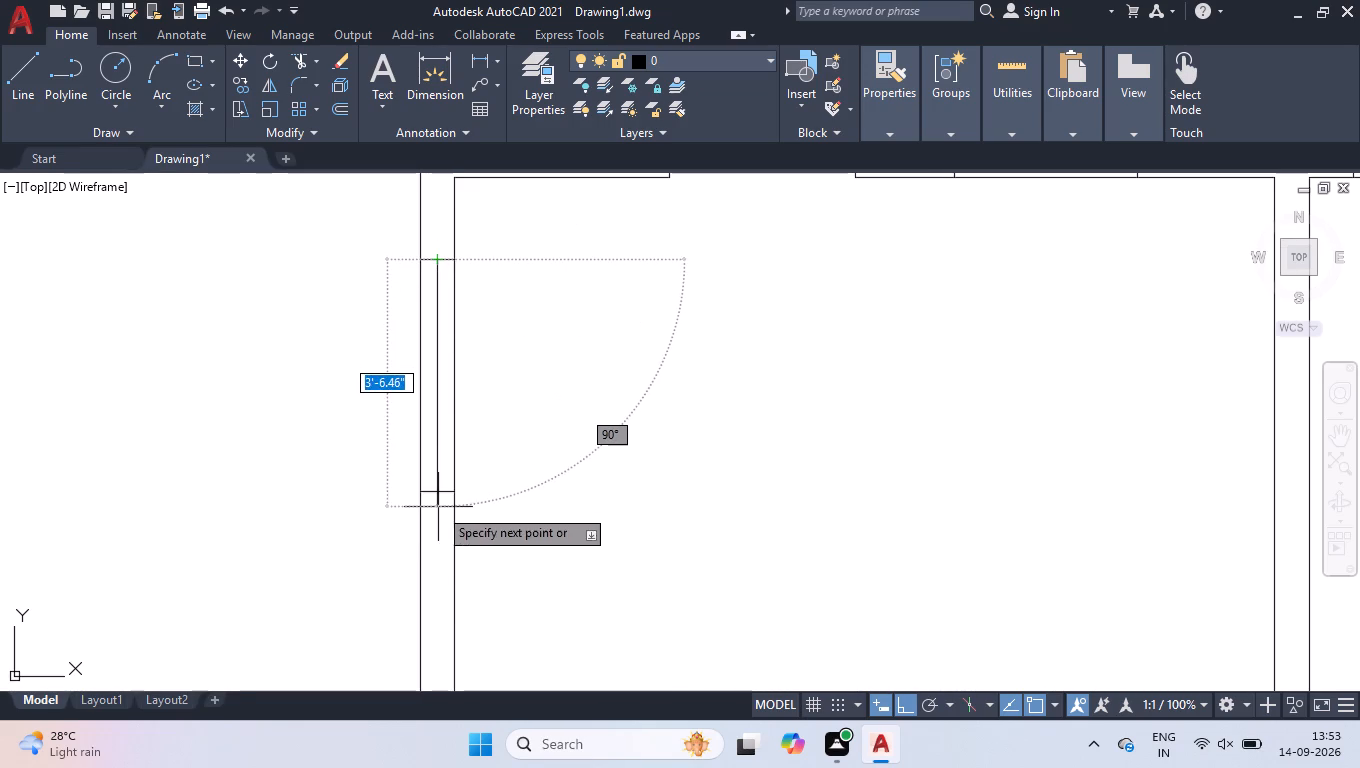
pyautogui.click(442, 493)
pyautogui.press('space')
# Draw a second window in the same west wall near the bedroom's south end, with two end lines and a centre line.
pyautogui.scroll(-3, 470, 371)
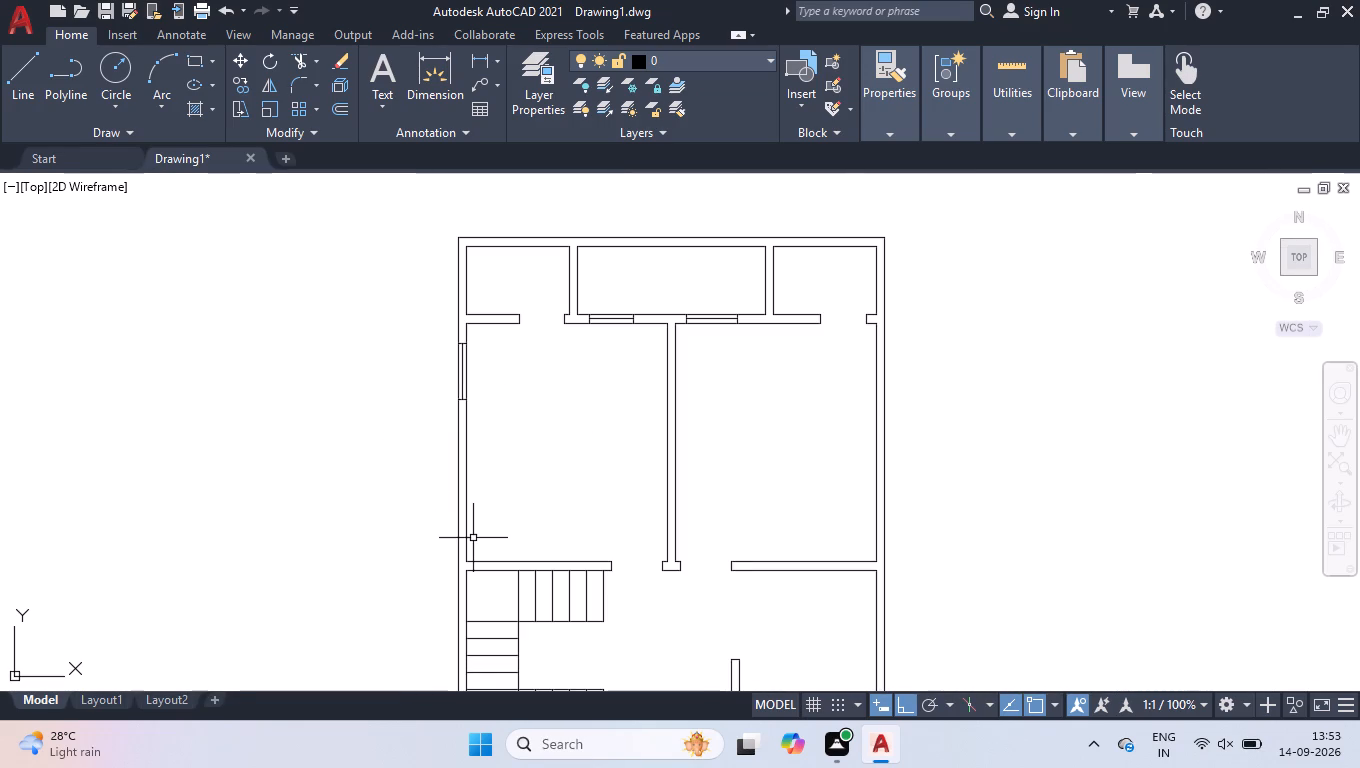
pyautogui.scroll(2, 473, 548)
pyautogui.press('space')
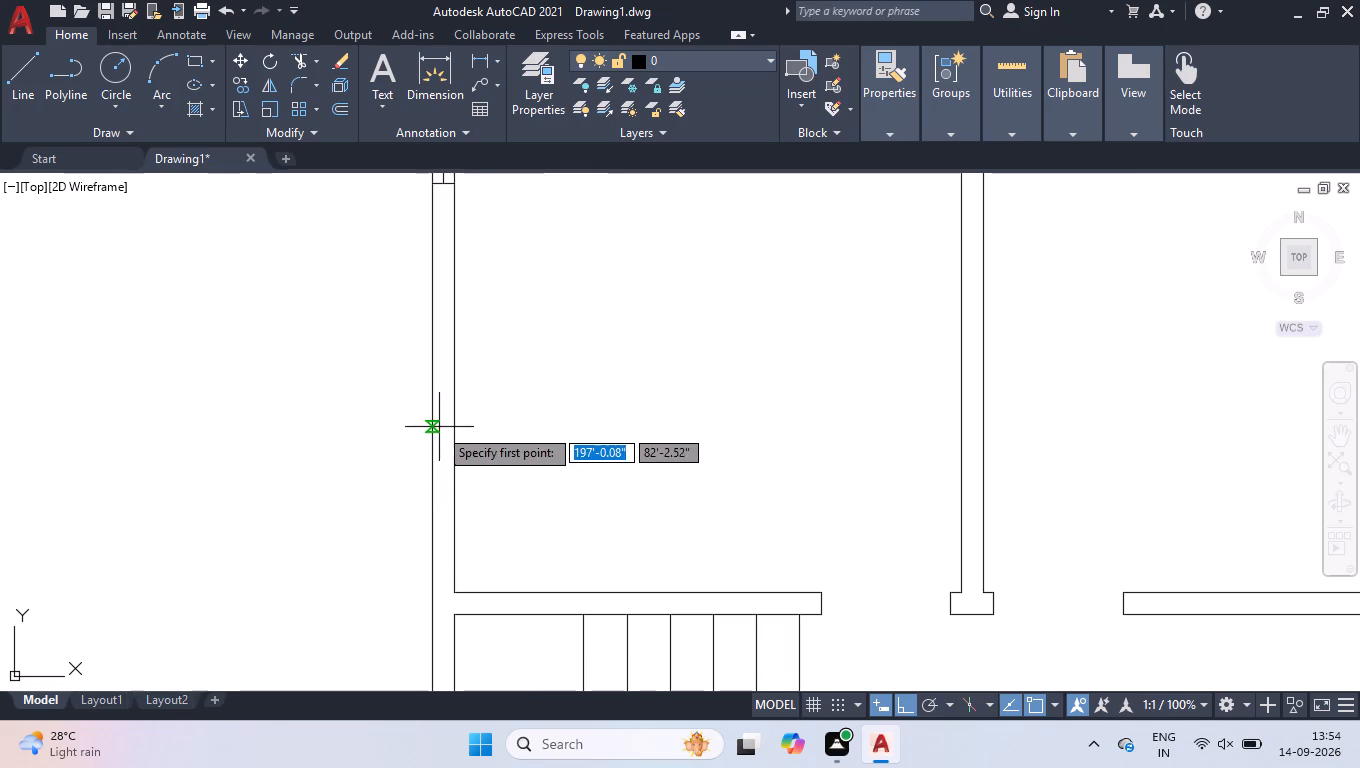
pyautogui.click(435, 412)
pyautogui.click(450, 414)
pyautogui.press('space')
pyautogui.press('space')
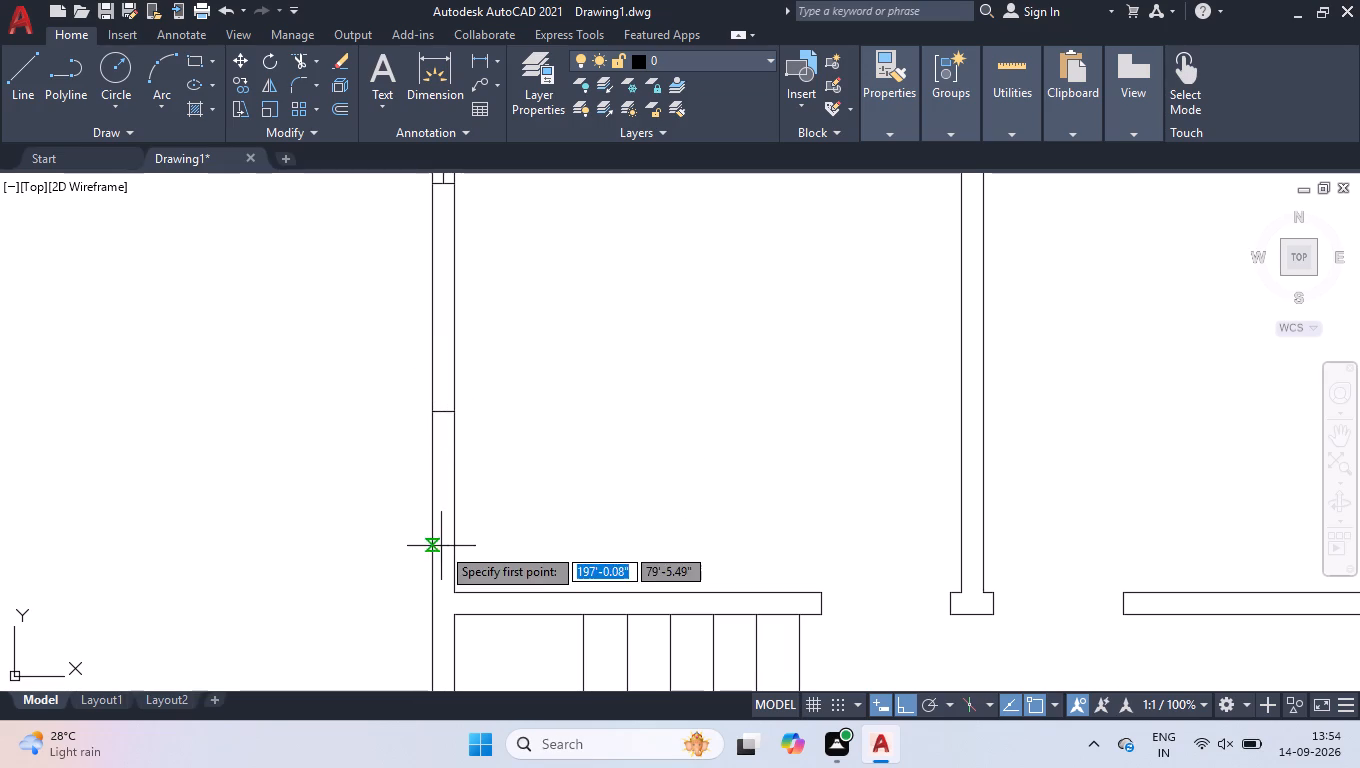
pyautogui.click(458, 555)
pyautogui.click(430, 555)
pyautogui.press('space')
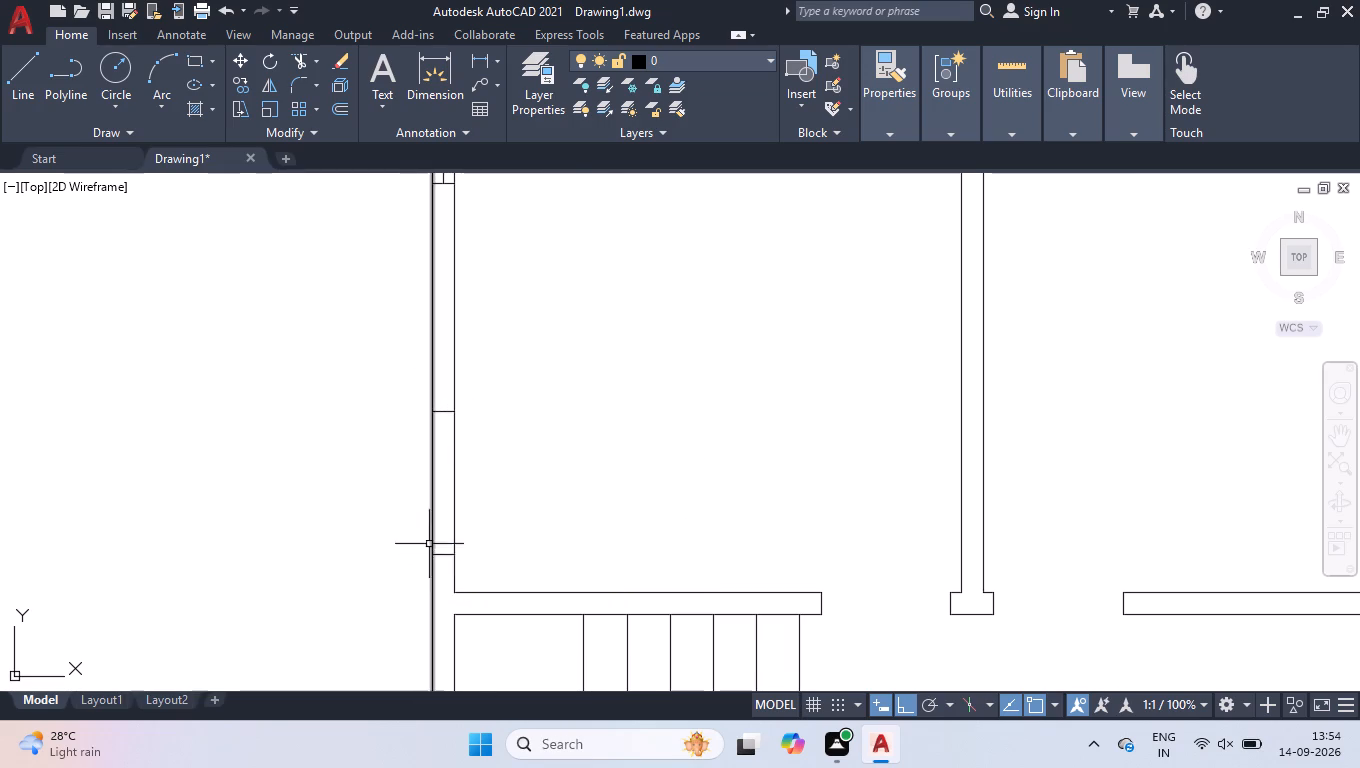
pyautogui.scroll(2, 429, 541)
pyautogui.press('space')
pyautogui.click(455, 578)
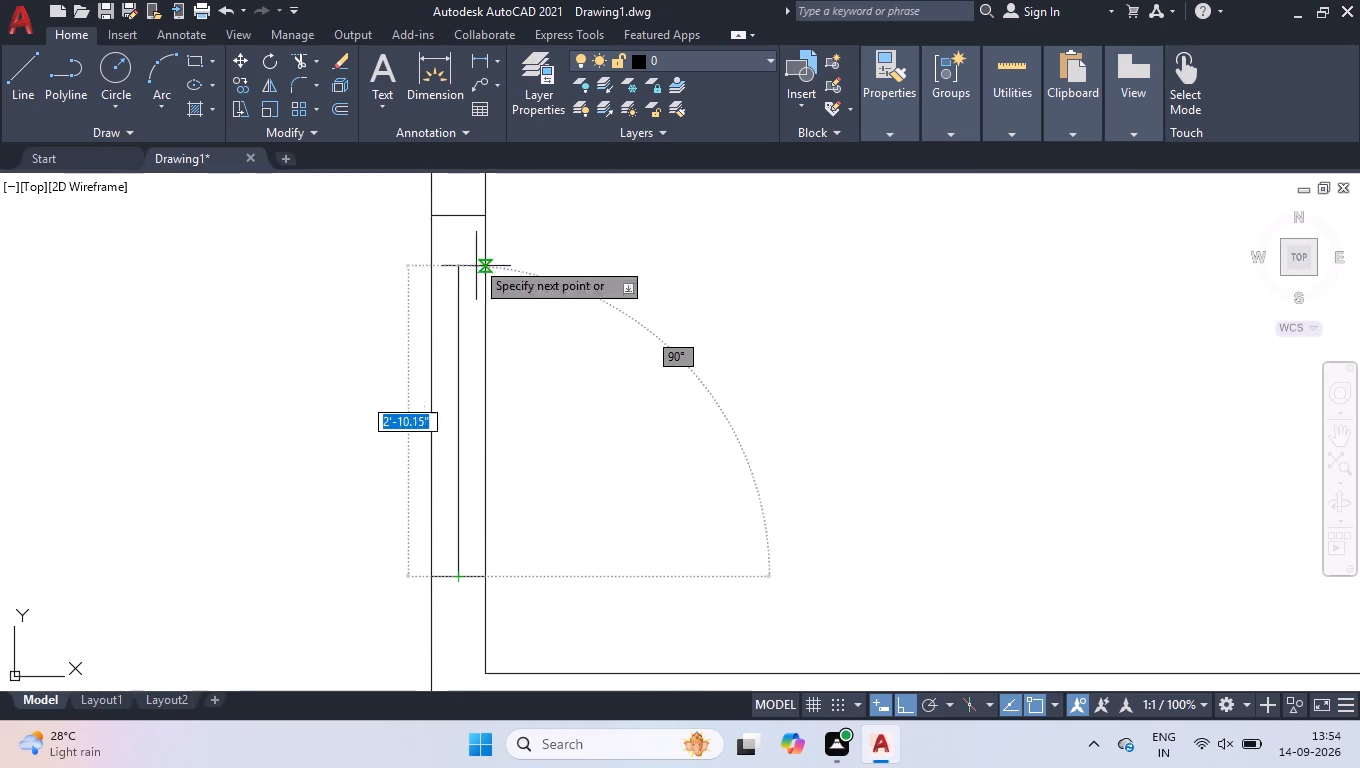
pyautogui.click(462, 215)
pyautogui.press('space')
# Copy both west-wall bedroom windows straight across into the east exterior wall of the other bedroom.
pyautogui.scroll(-4, 446, 470)
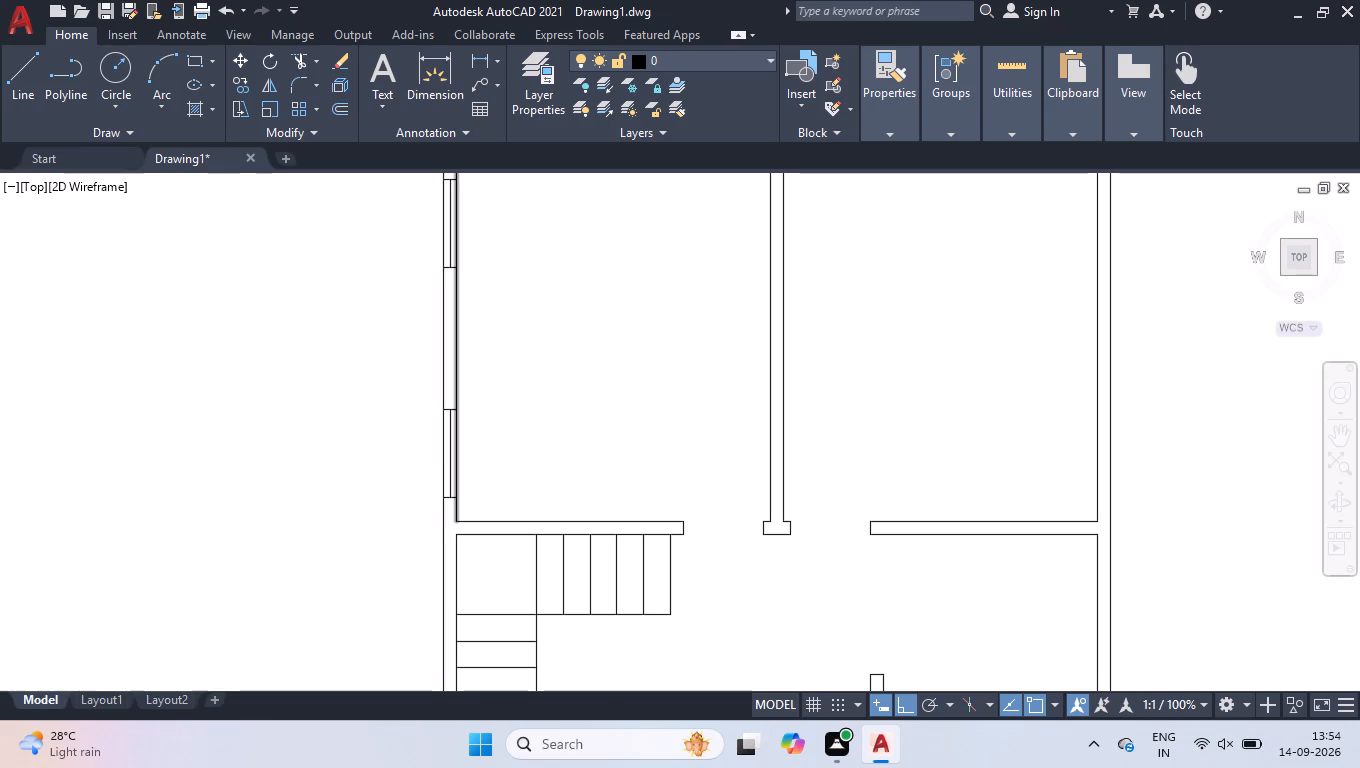
pyautogui.scroll(1, 840, 387)
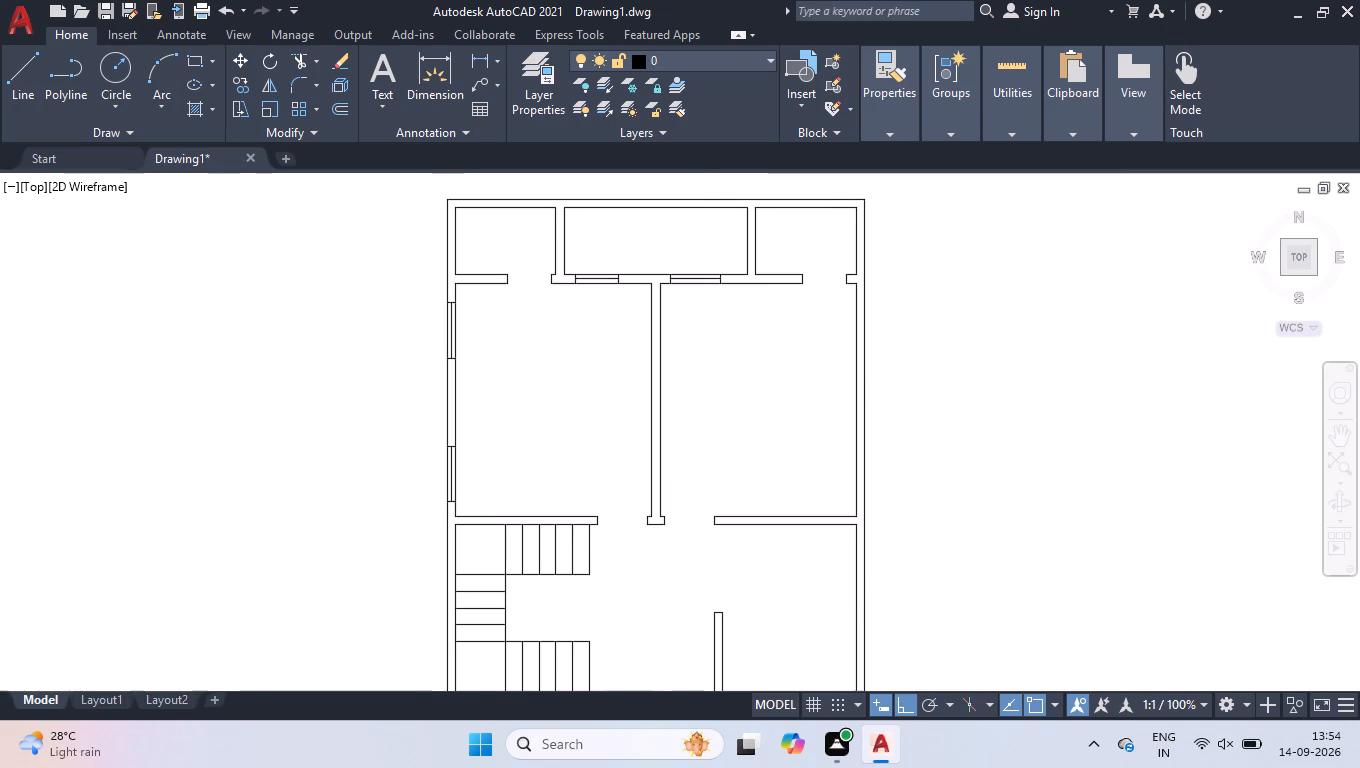
pyautogui.click(182, 227)
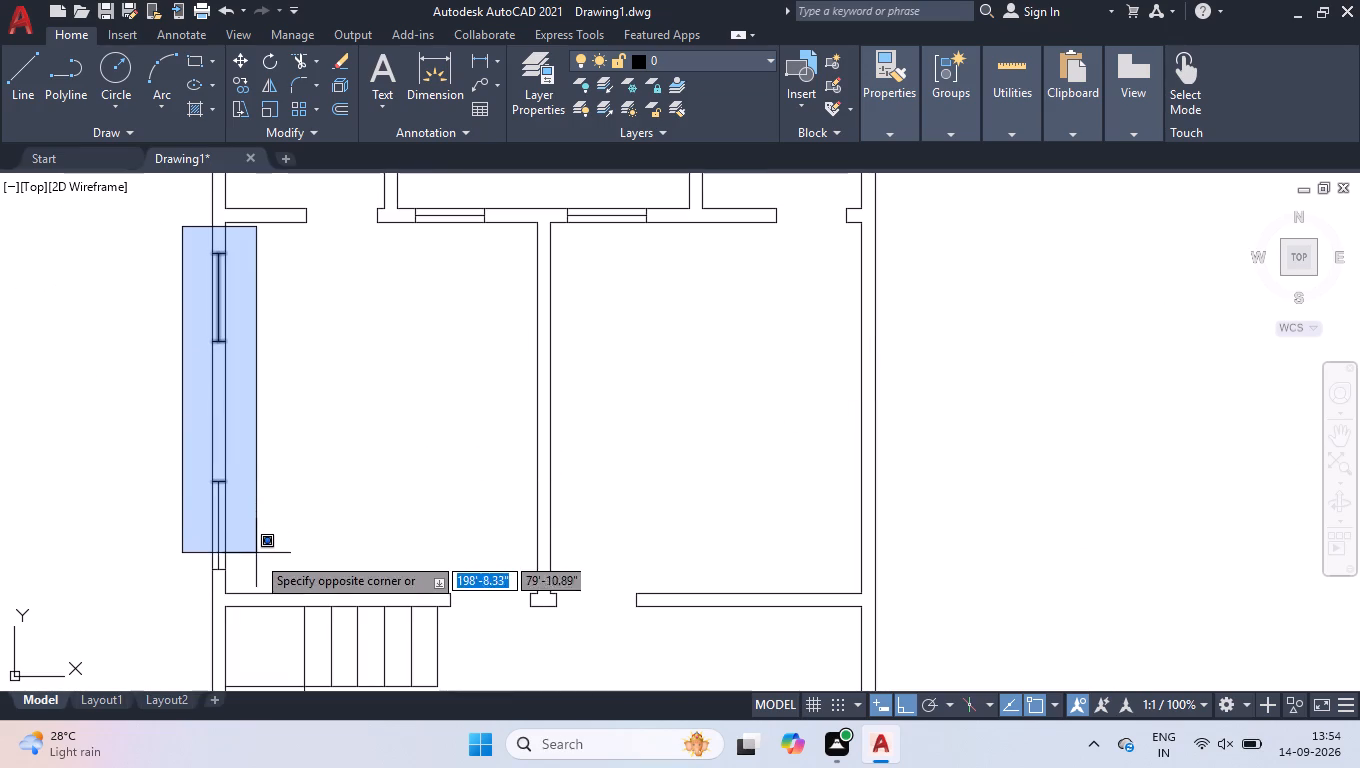
pyautogui.click(256, 585)
pyautogui.write('CO')
pyautogui.press('Return')
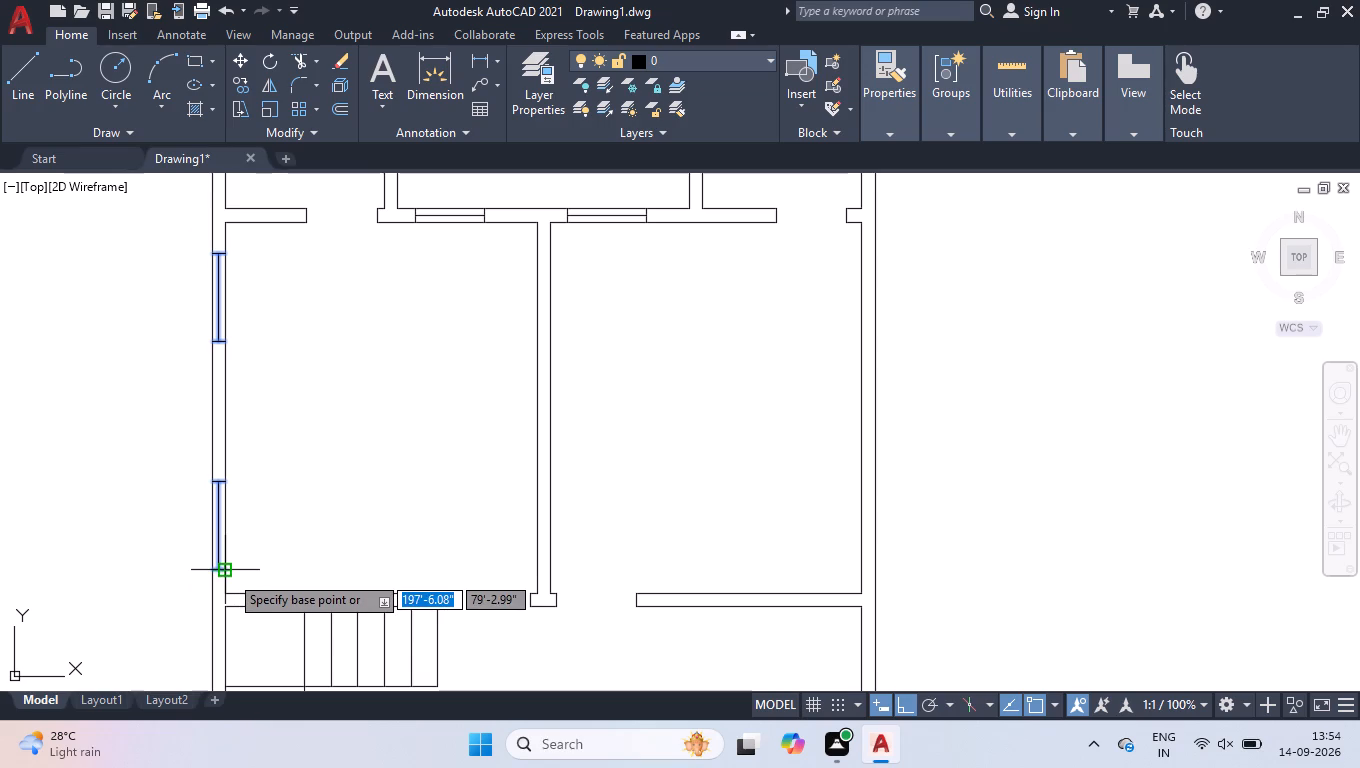
pyautogui.click(229, 574)
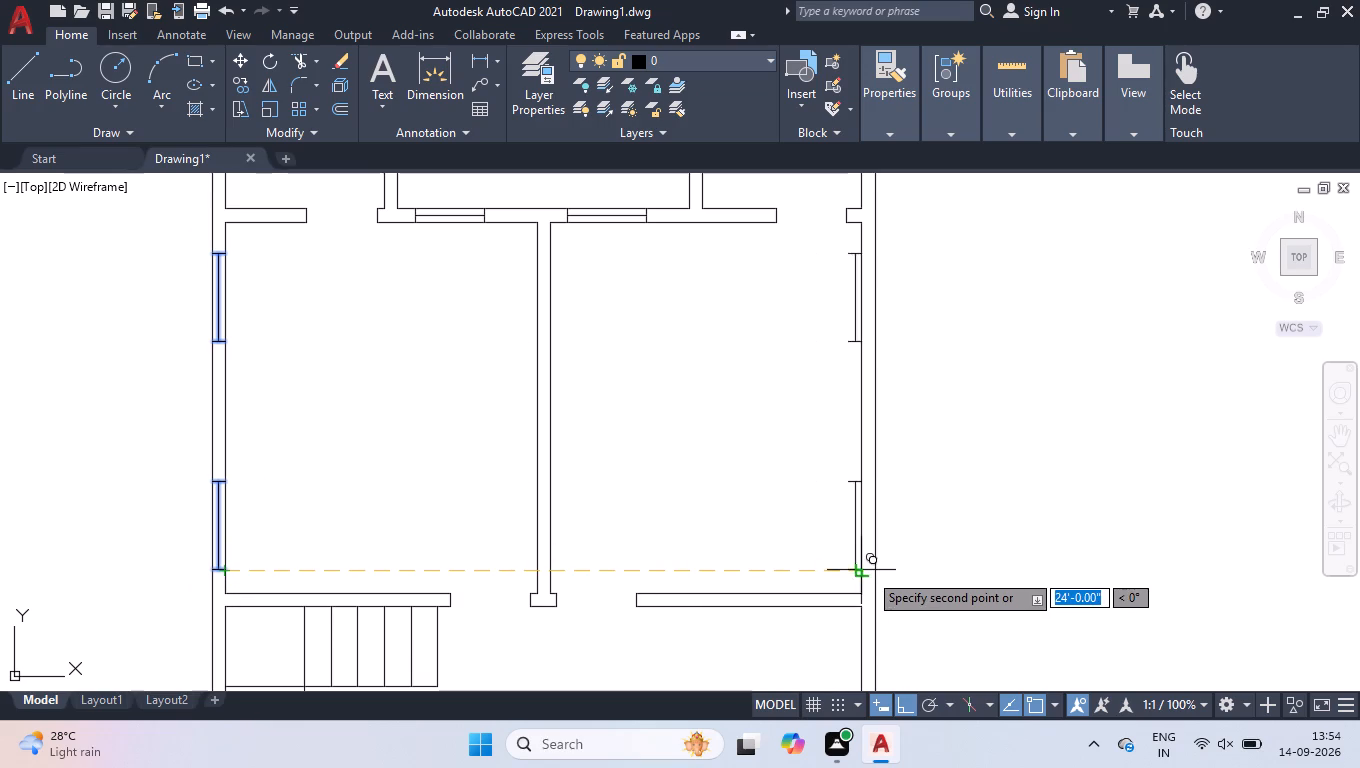
pyautogui.click(879, 574)
pyautogui.press('space')
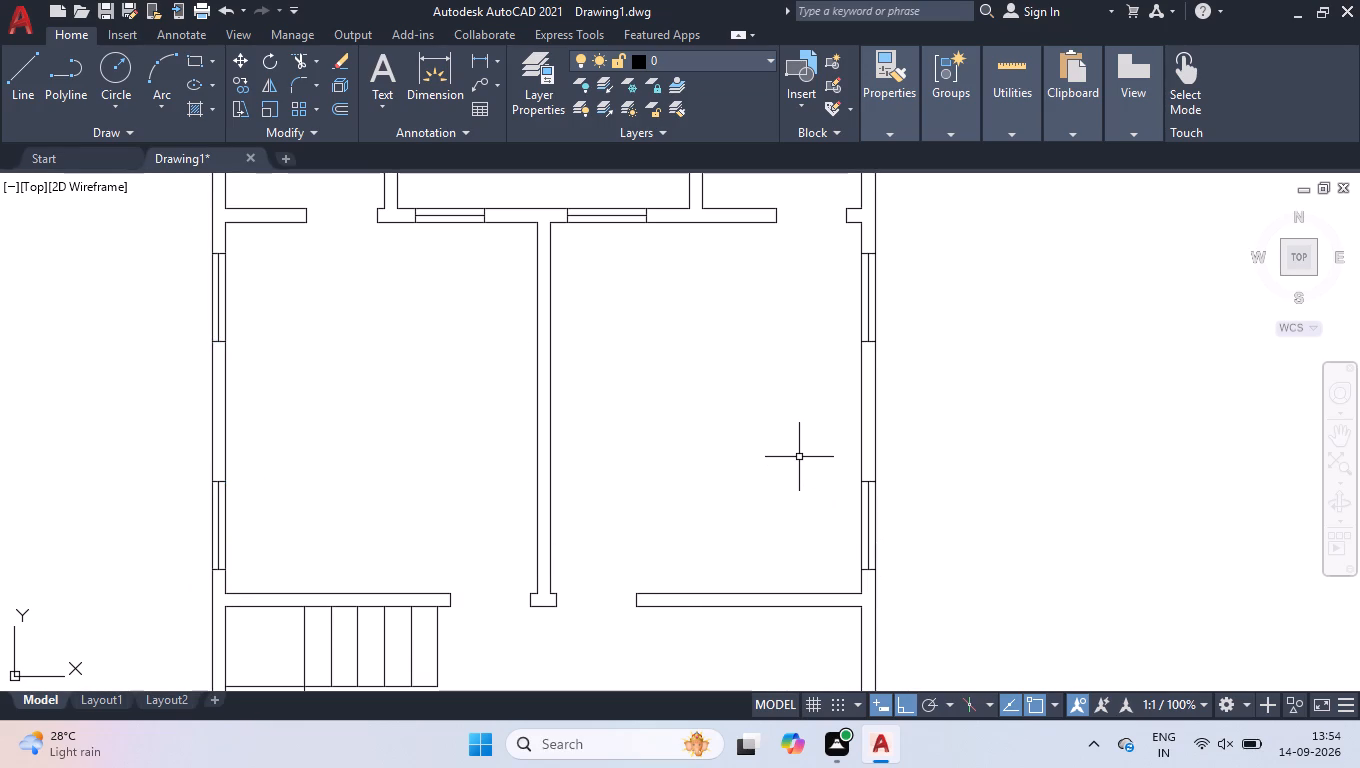
# Draw a window in the east exterior wall of the room opposite the staircase, with two end lines and a centre line.
pyautogui.scroll(-3, 799, 457)
pyautogui.scroll(2, 775, 572)
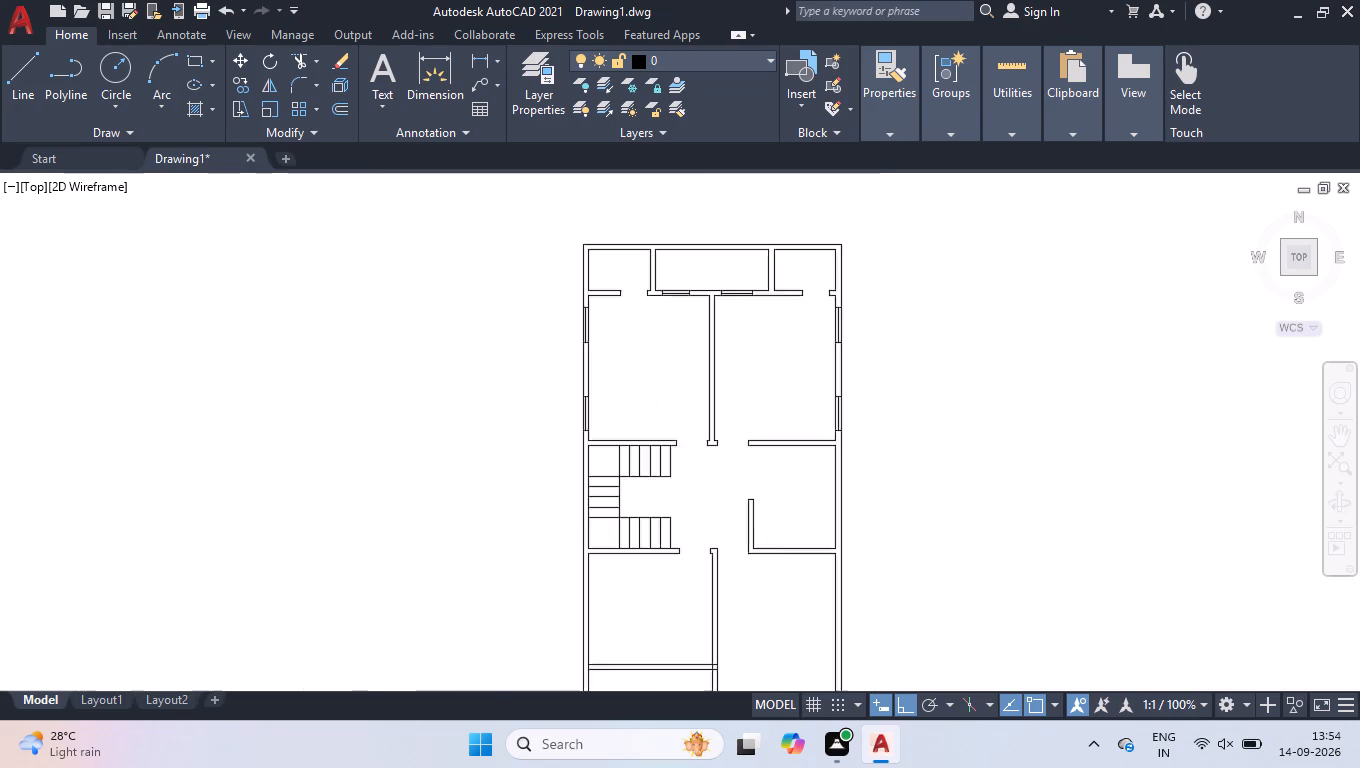
pyautogui.scroll(1, 845, 534)
pyautogui.press('l')
pyautogui.press('Return')
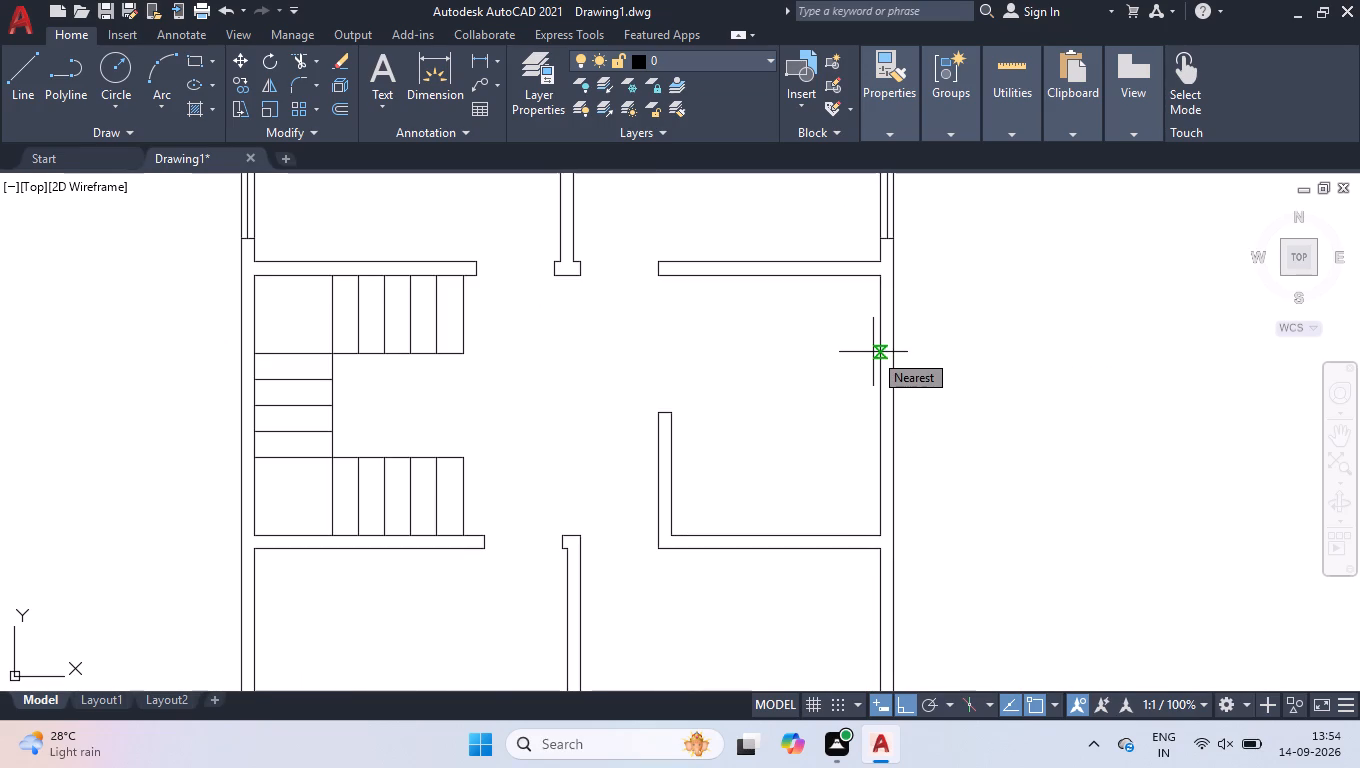
pyautogui.scroll(1, 871, 409)
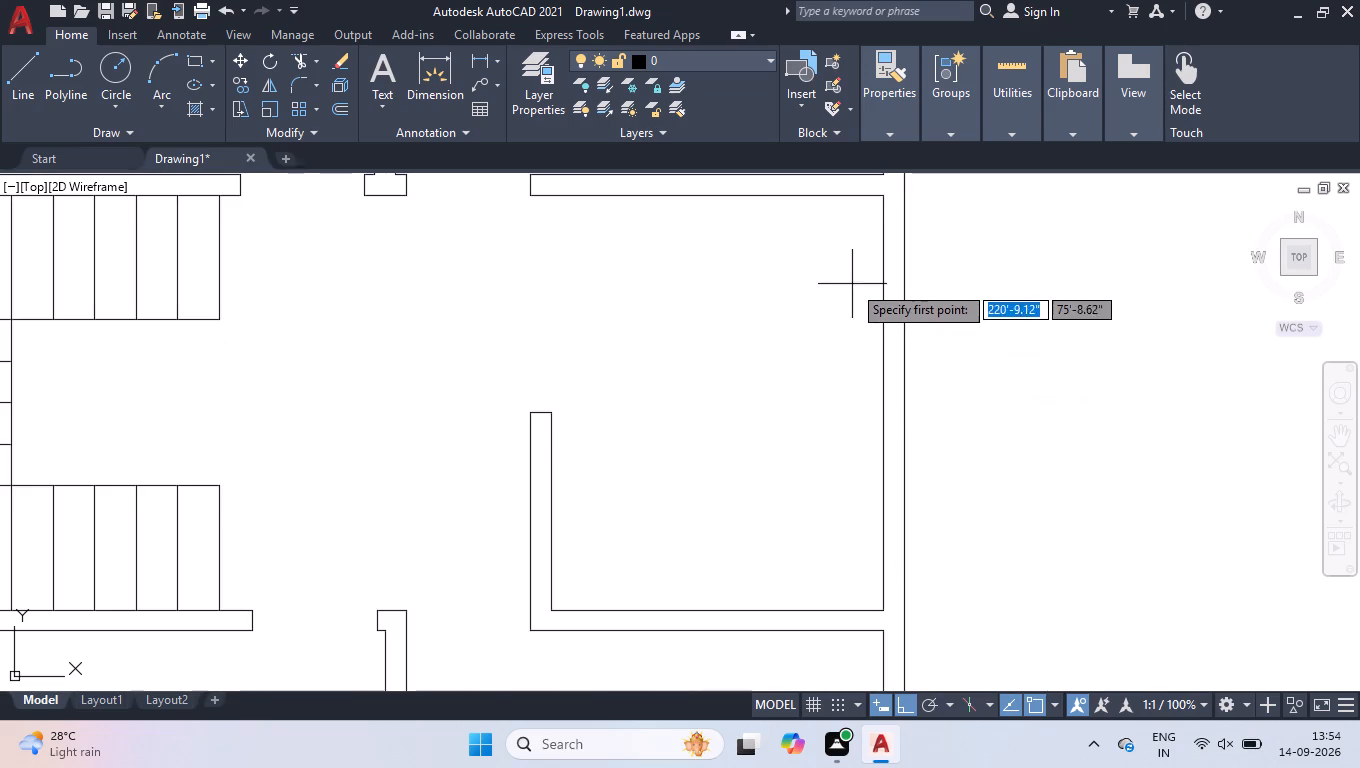
pyautogui.click(887, 268)
pyautogui.click(901, 274)
pyautogui.press('space')
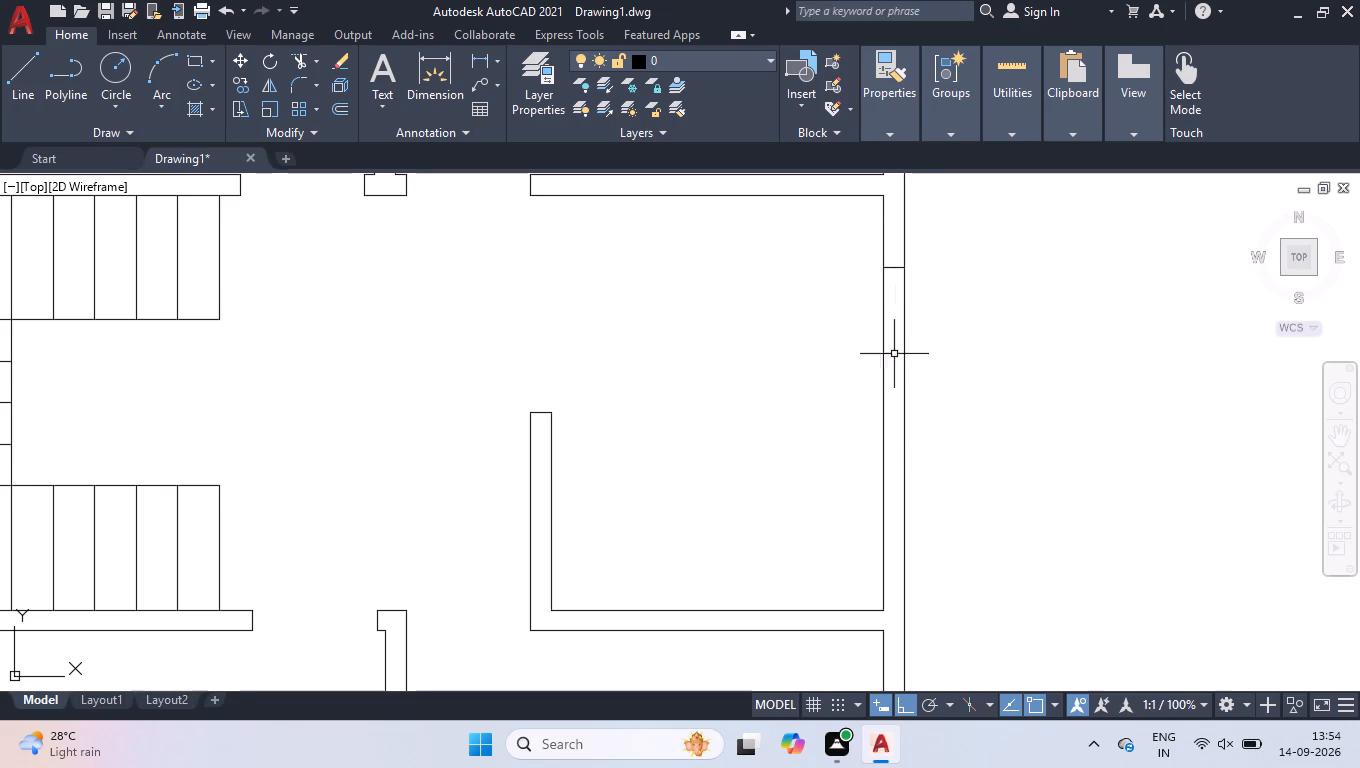
pyautogui.press('space')
pyautogui.moveTo(883, 447); pyautogui.dragTo(899, 450)
pyautogui.click(907, 450)
pyautogui.press('space')
pyautogui.scroll(1, 878, 290)
pyautogui.press('space')
pyautogui.click(896, 257)
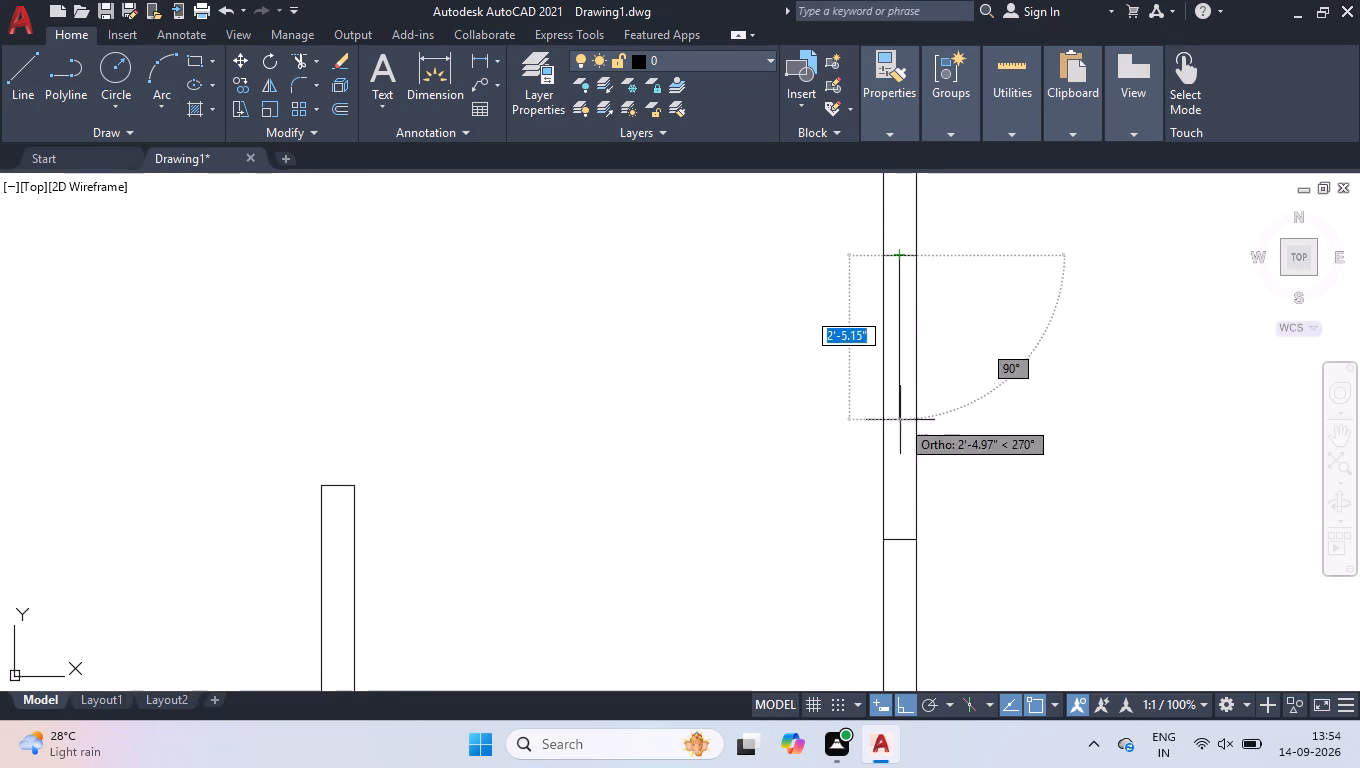
pyautogui.click(902, 541)
pyautogui.press('space')
# Draw a window about 4'-8" long in the west exterior wall beside the staircase, with end lines and a centre line.
pyautogui.scroll(-2, 929, 468)
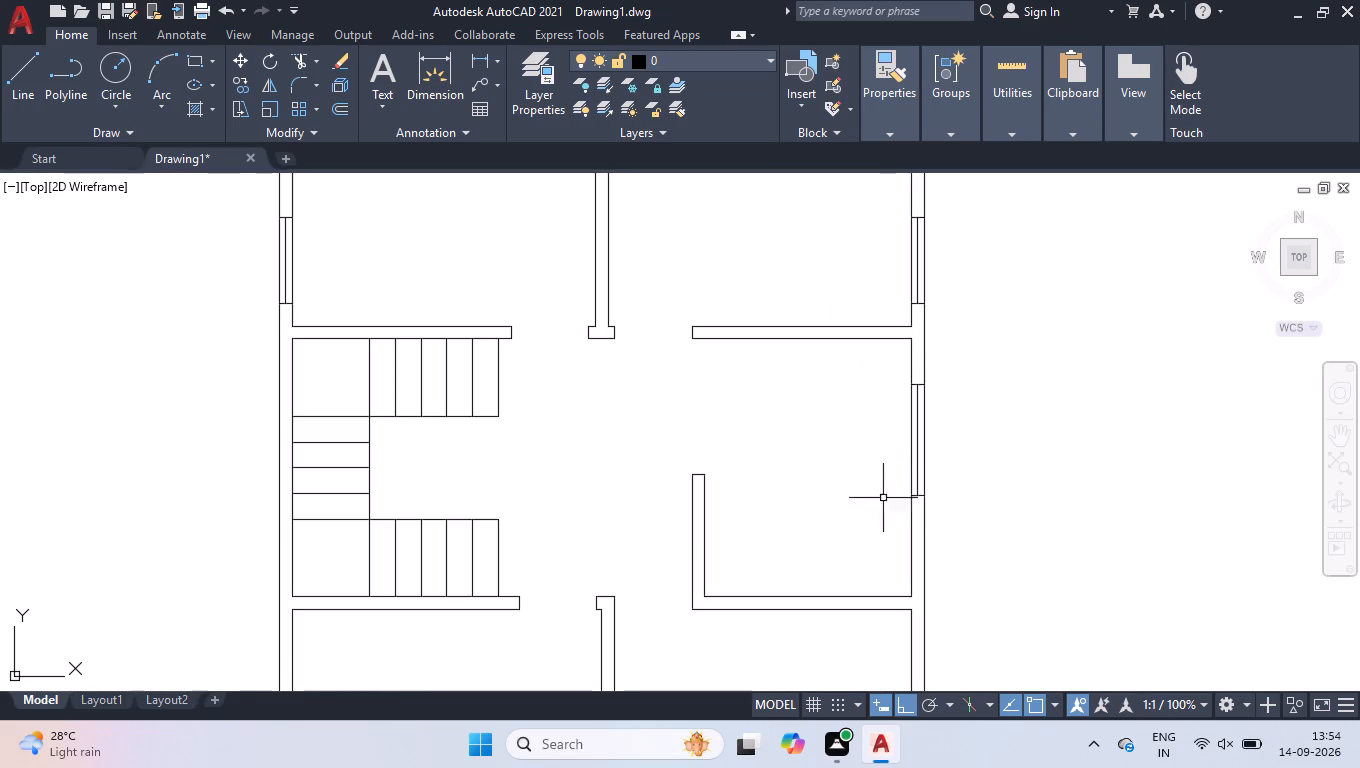
pyautogui.scroll(1, 207, 476)
pyautogui.press('space')
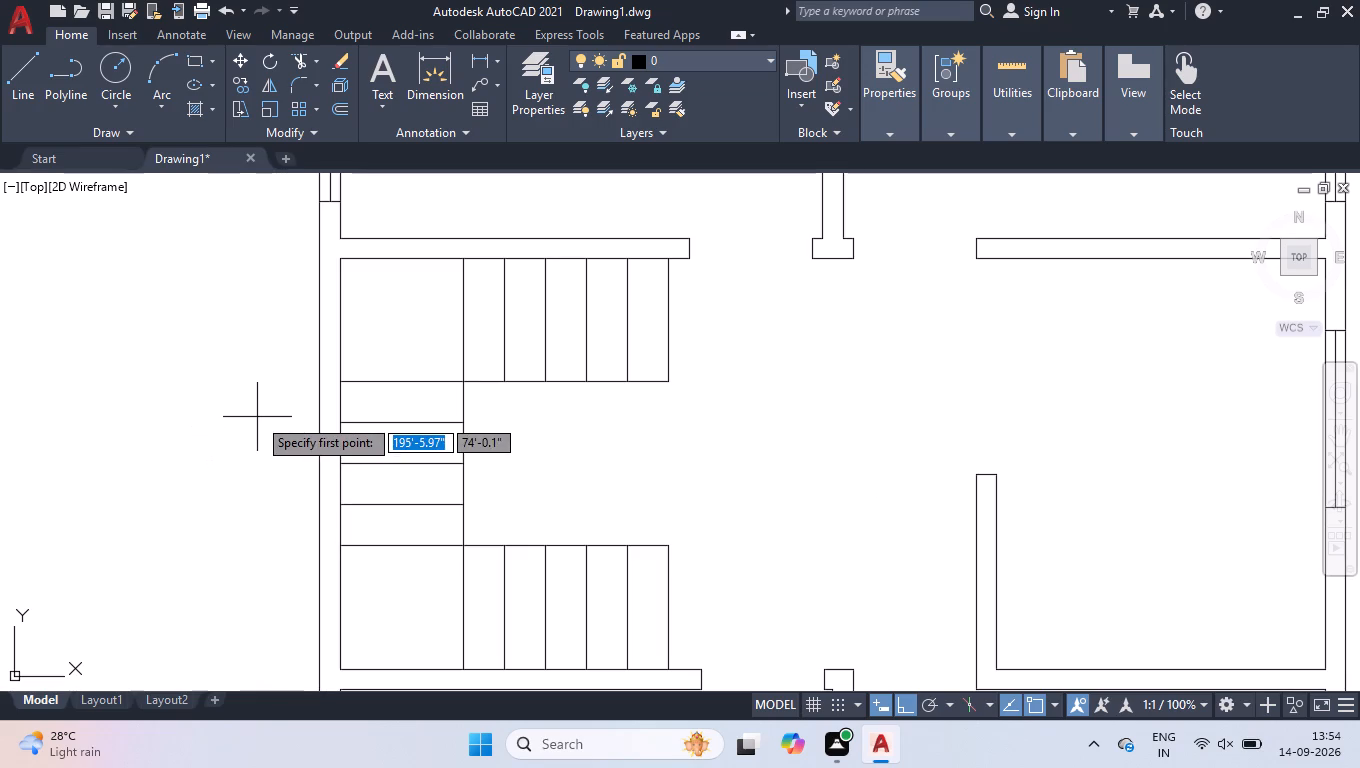
pyautogui.click(342, 367)
pyautogui.click(320, 367)
pyautogui.press('space')
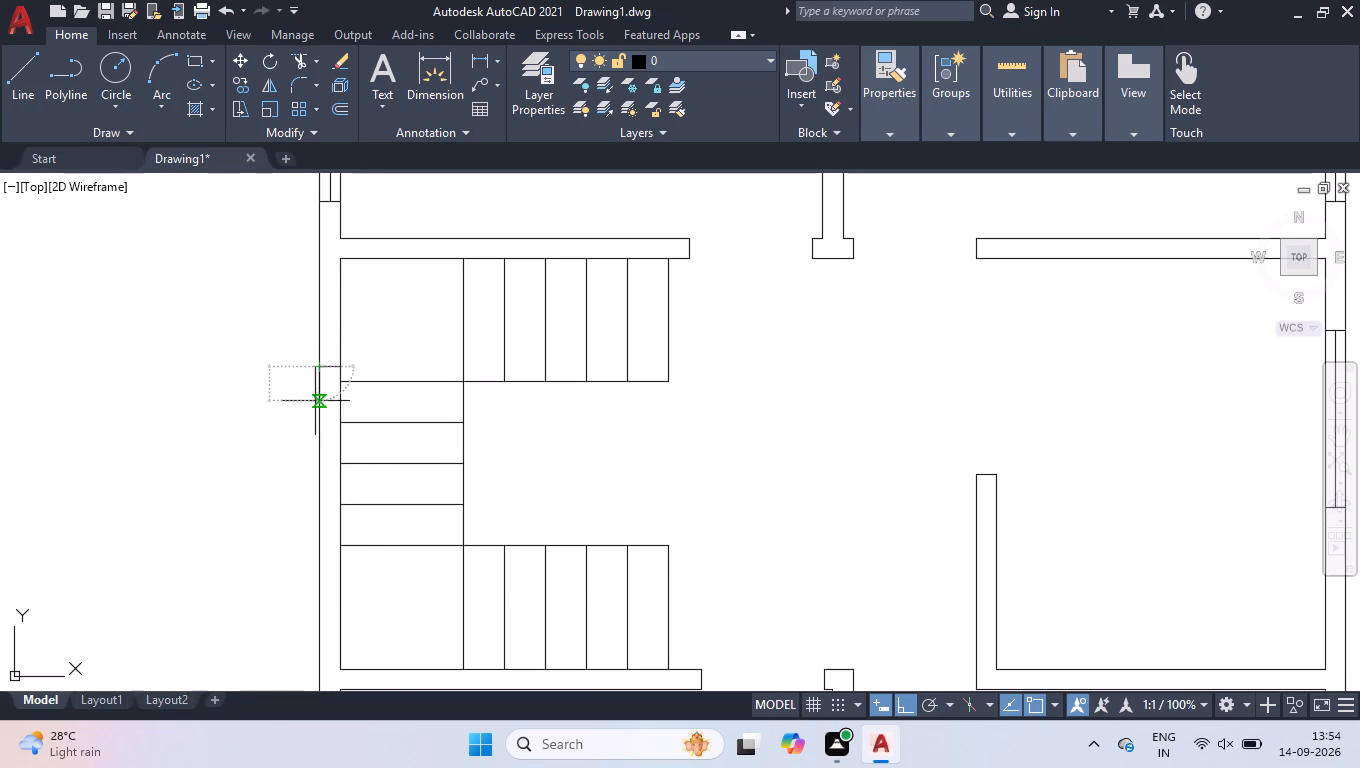
pyautogui.press('space')
pyautogui.click(338, 559)
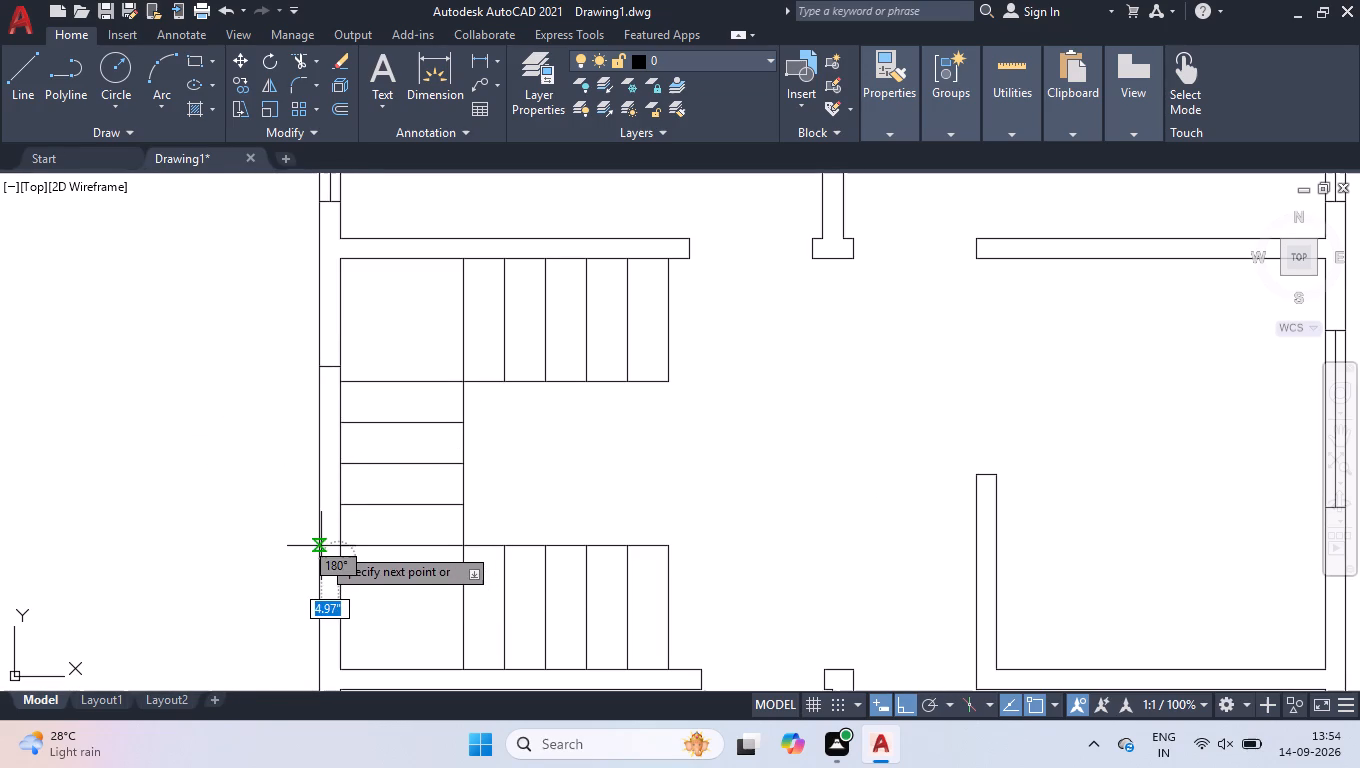
pyautogui.click(322, 561)
pyautogui.press('space')
pyautogui.scroll(1, 322, 545)
pyautogui.press('space')
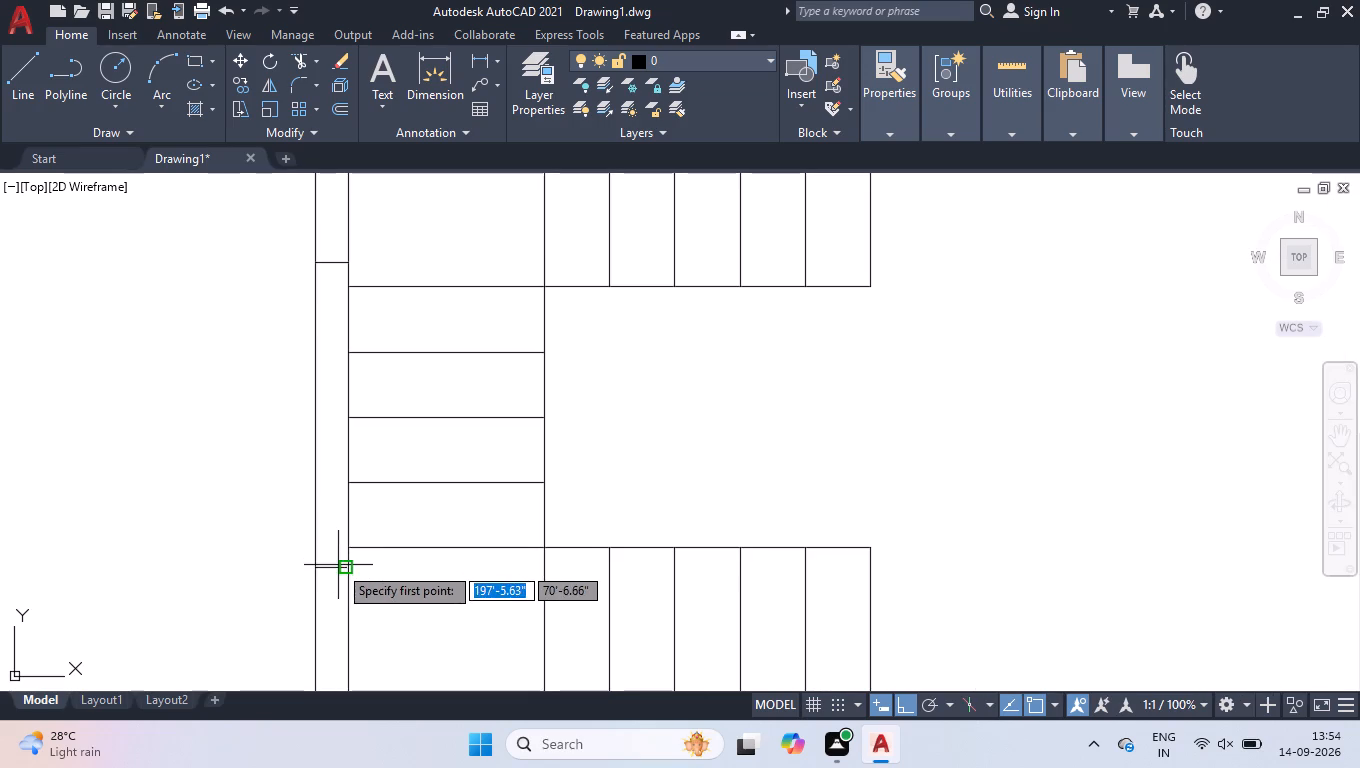
pyautogui.click(334, 569)
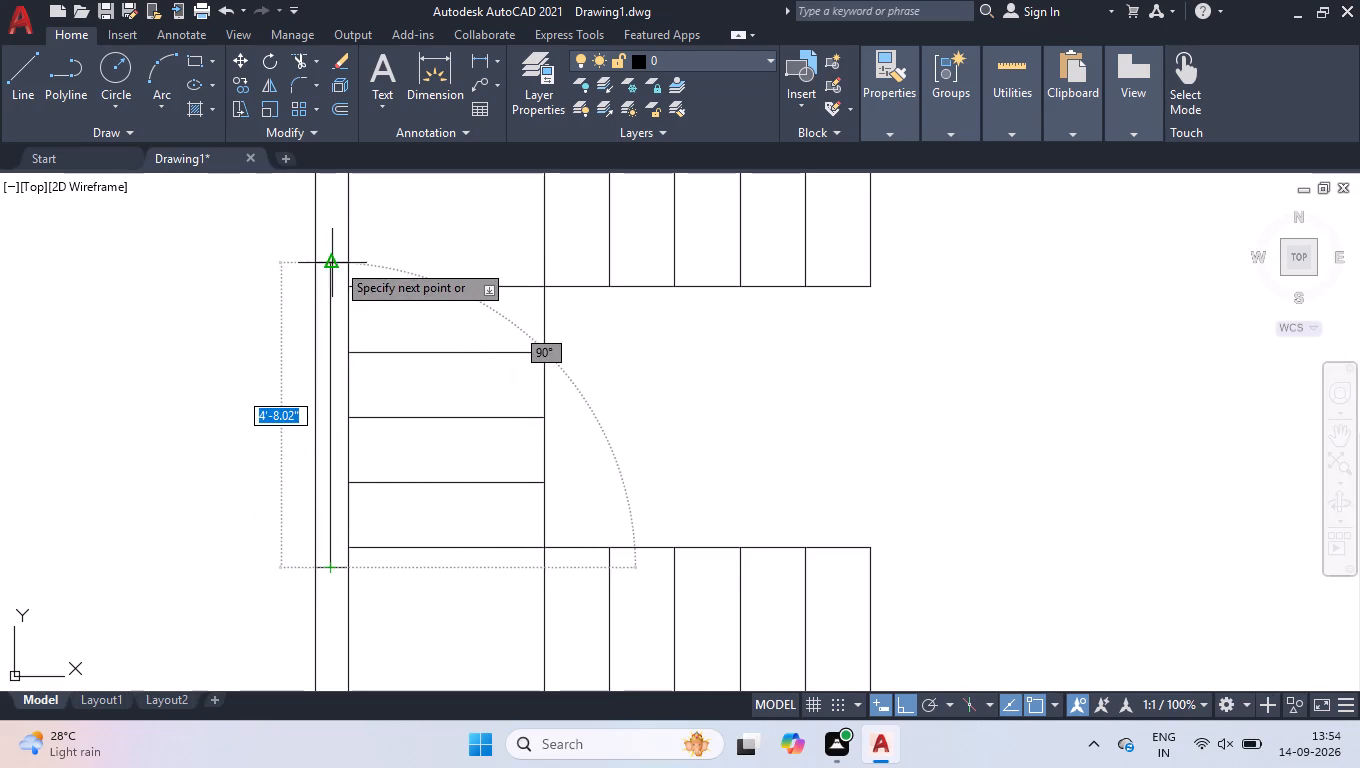
pyautogui.click(335, 260)
pyautogui.press('space')
# Draw a window in the south wall of the room opposite the staircase, with two end lines and a centre line.
pyautogui.scroll(-3, 335, 260)
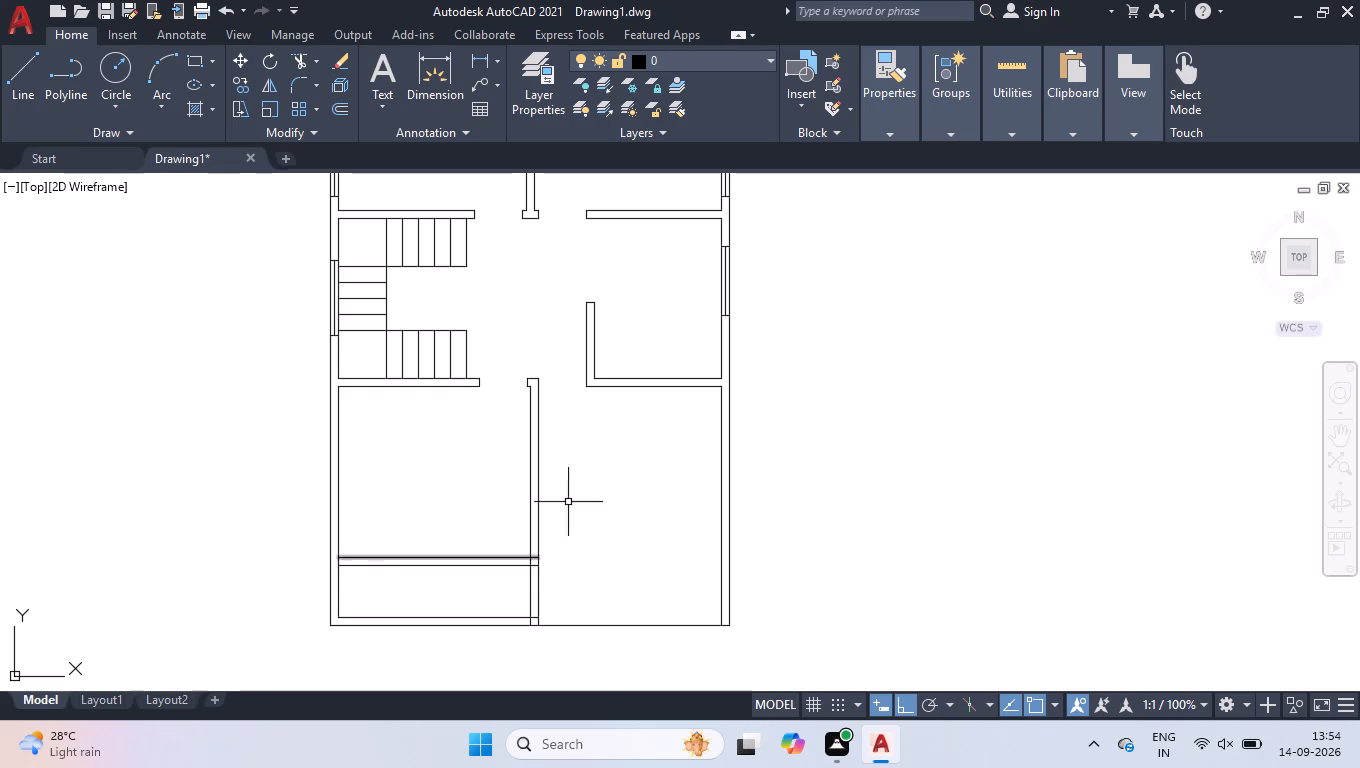
pyautogui.scroll(3, 647, 389)
pyautogui.press('space')
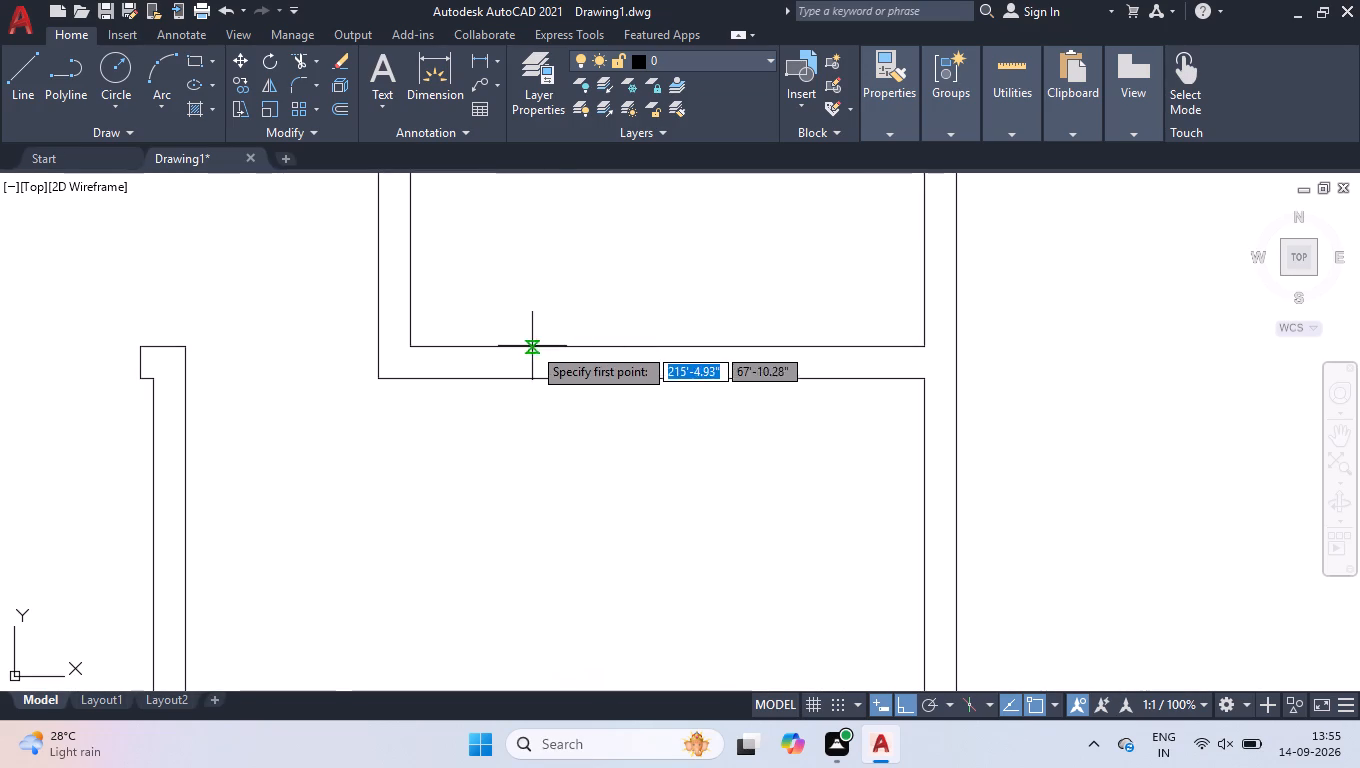
pyautogui.click(532, 346)
pyautogui.click(533, 378)
pyautogui.press('space')
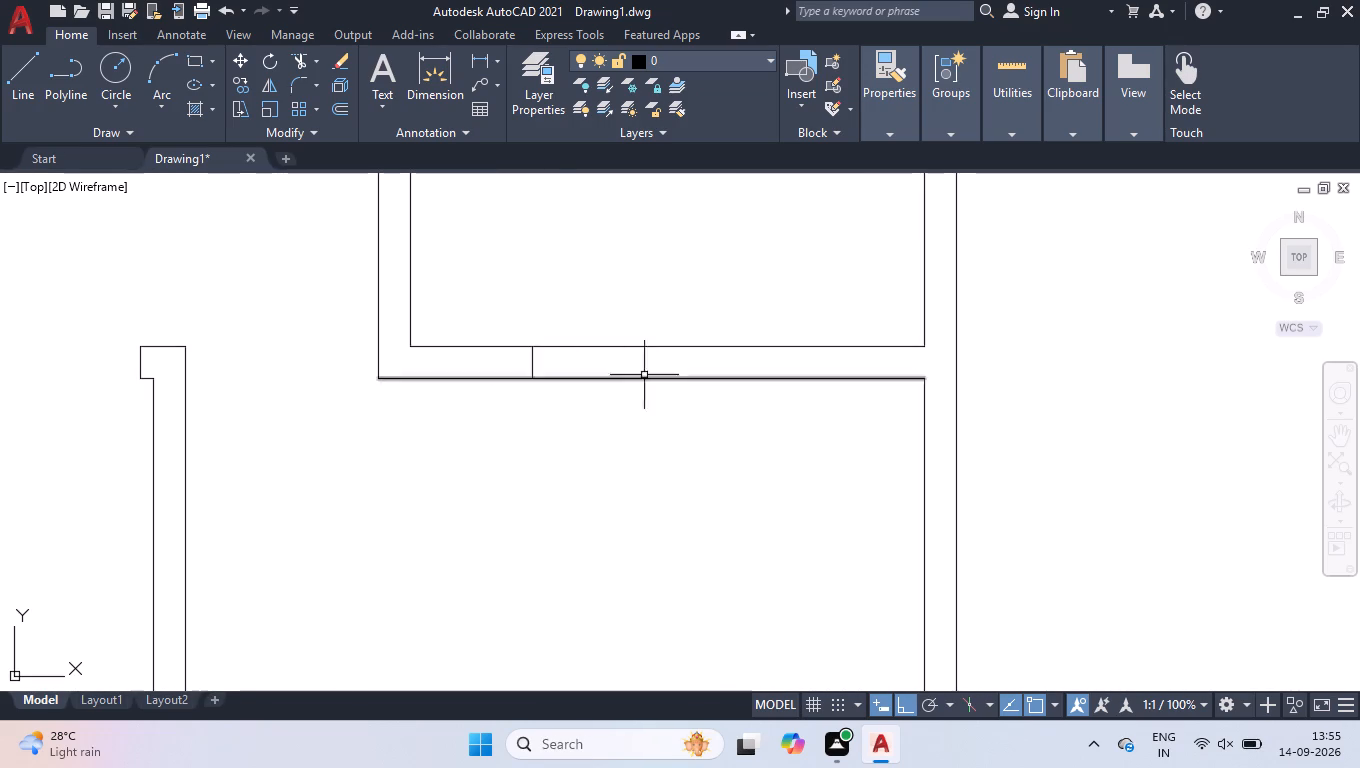
pyautogui.press('space')
pyautogui.click(753, 346)
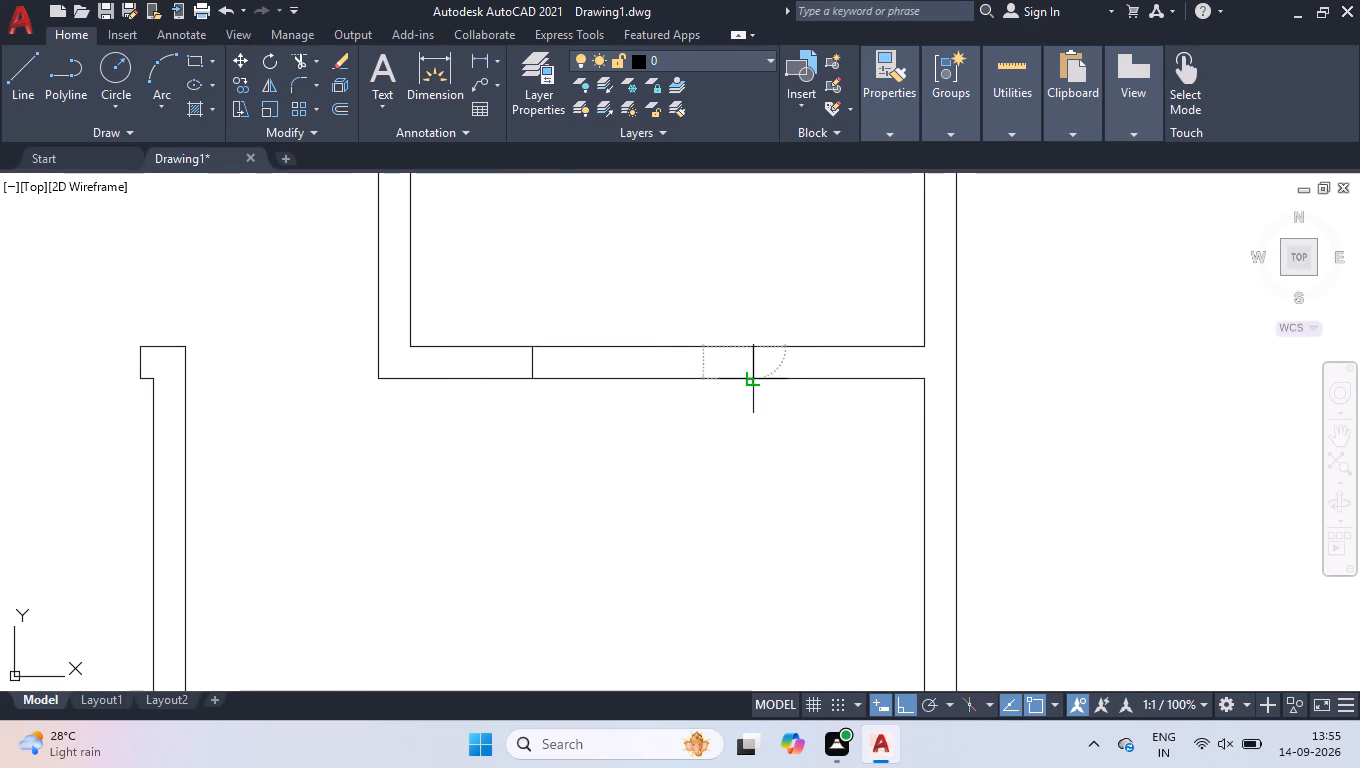
pyautogui.click(752, 380)
pyautogui.press('space')
pyautogui.scroll(1, 693, 344)
pyautogui.press('space')
pyautogui.click(434, 374)
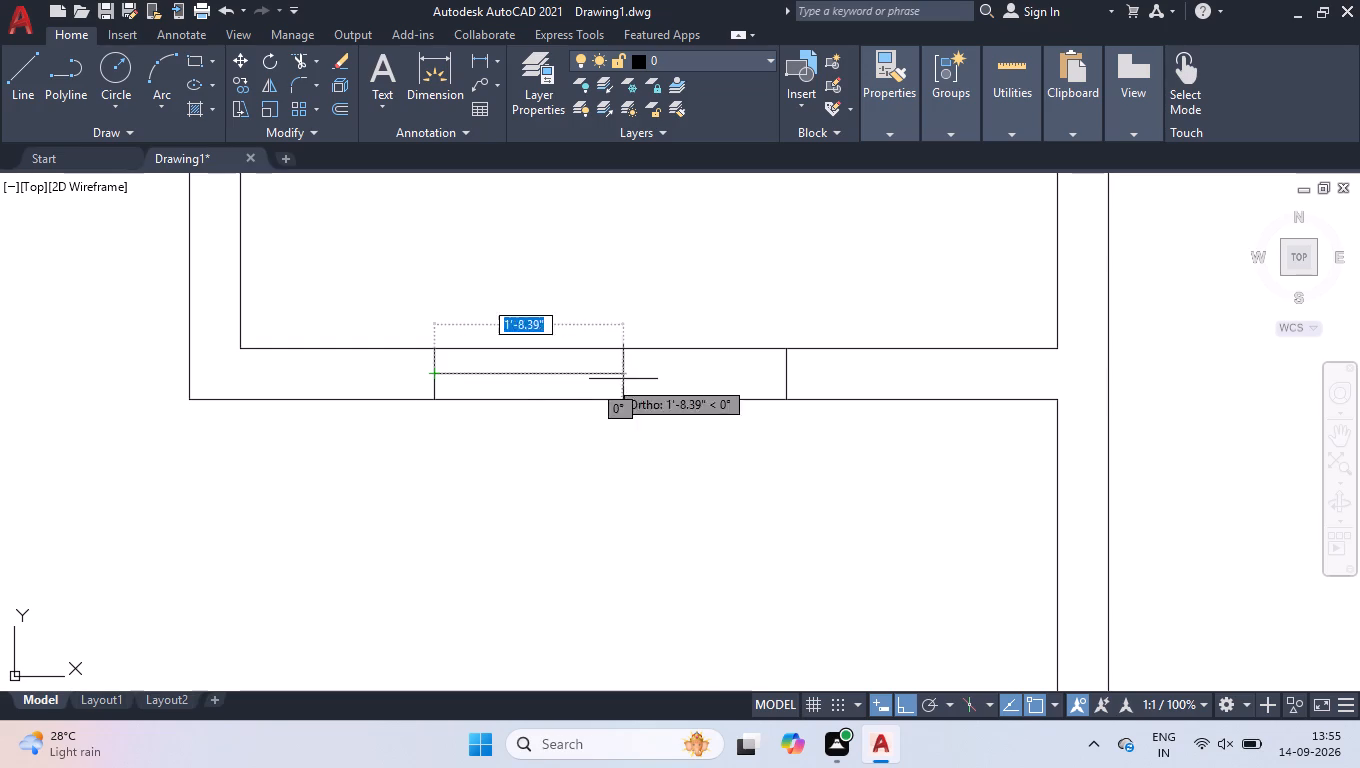
pyautogui.click(788, 372)
pyautogui.press('space')
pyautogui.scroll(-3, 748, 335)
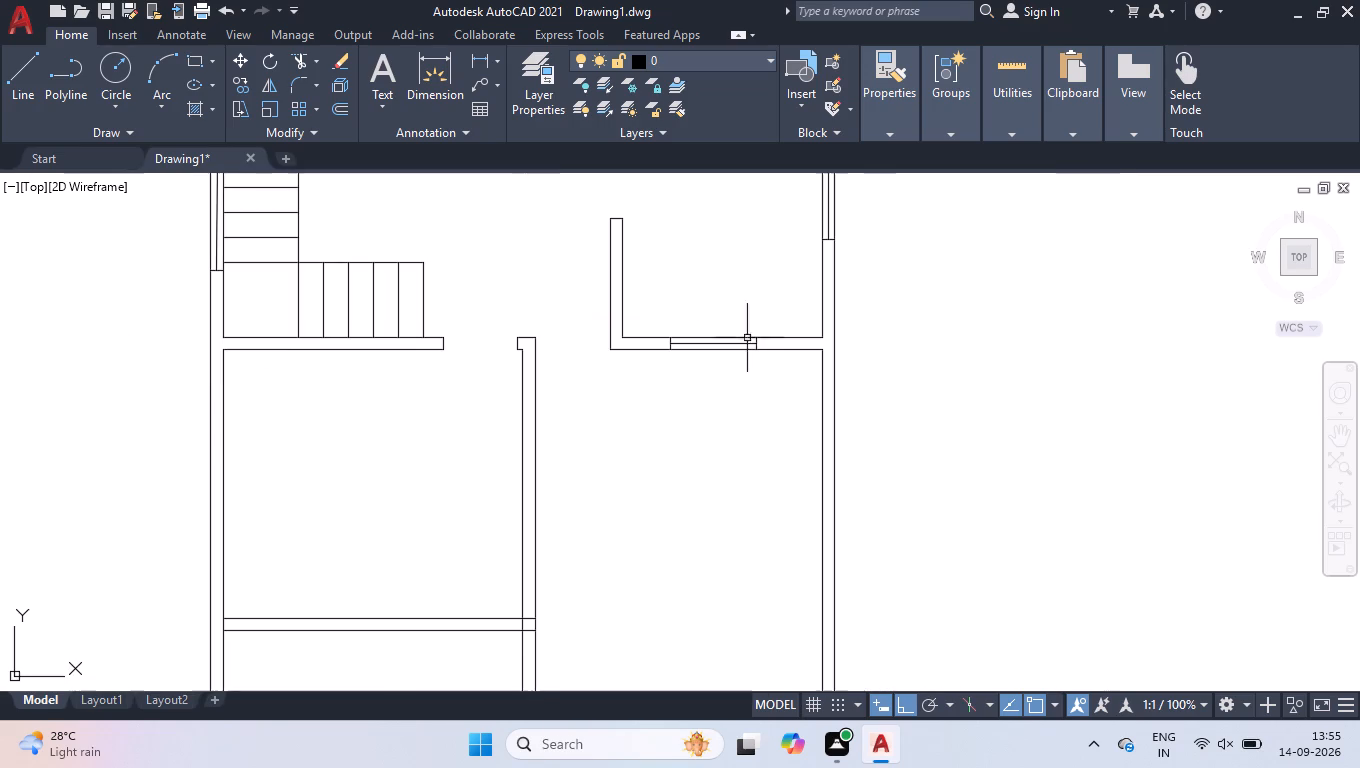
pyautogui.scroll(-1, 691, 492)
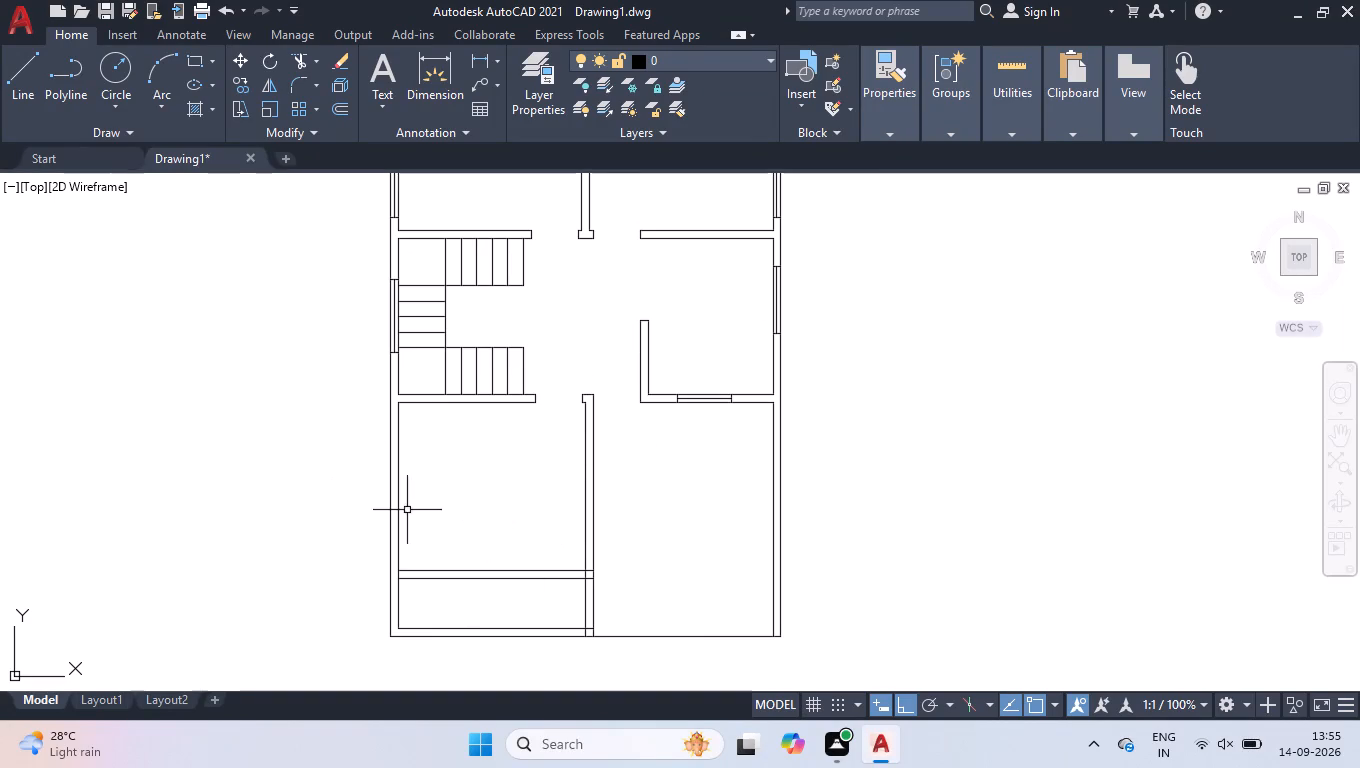
# Draw a window about 5'-8" long in the west exterior wall of the room south of the staircase, with end lines and a centre line.
pyautogui.scroll(1, 373, 532)
pyautogui.press('space')
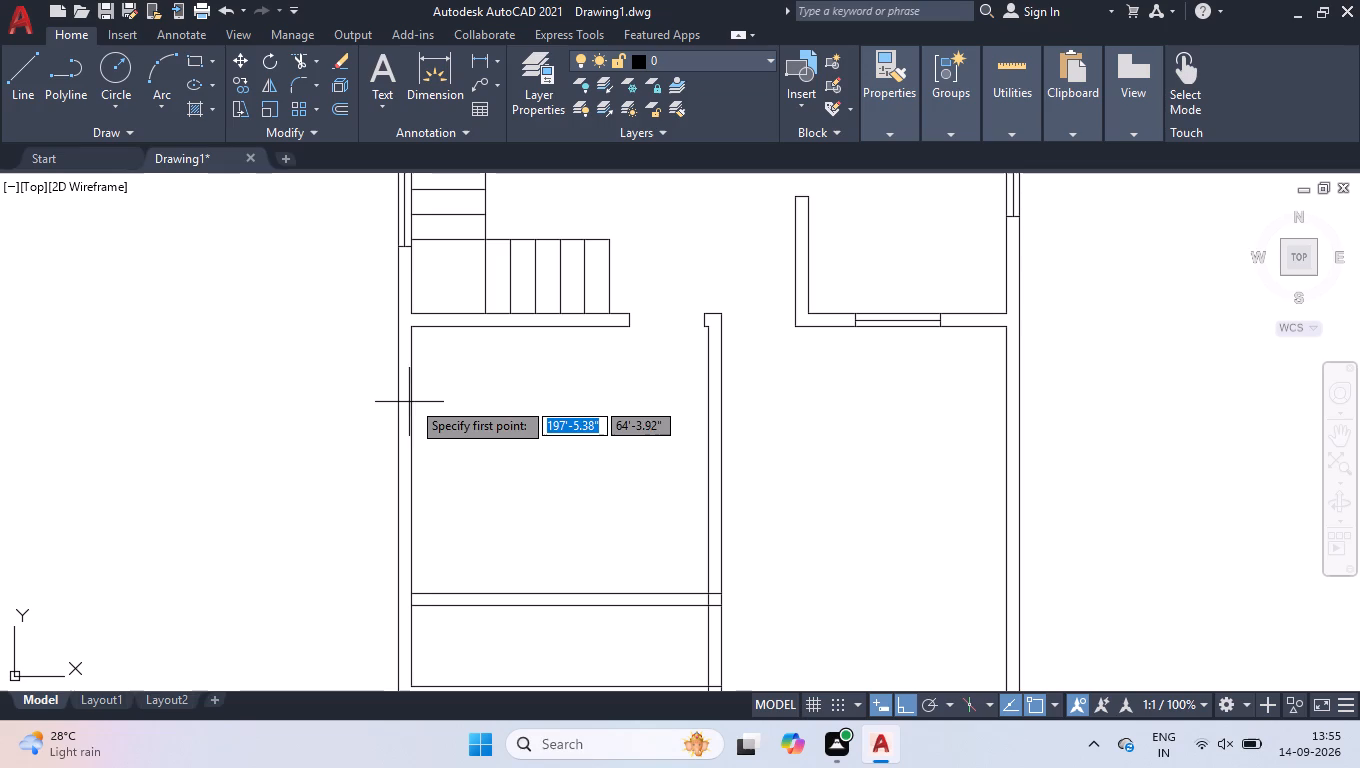
pyautogui.click(410, 392)
pyautogui.click(391, 390)
pyautogui.press('space')
pyautogui.press('space')
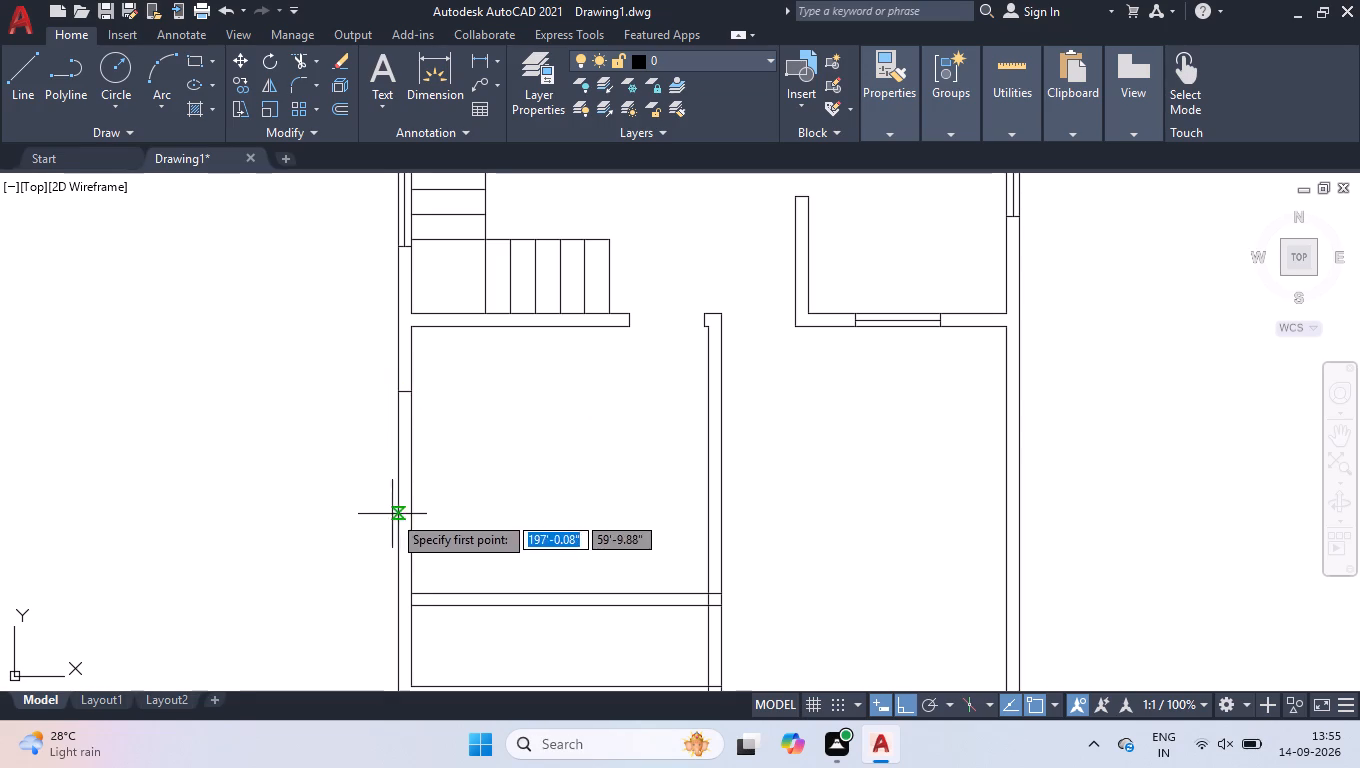
pyautogui.click(396, 531)
pyautogui.click(410, 536)
pyautogui.press('space')
pyautogui.scroll(1, 372, 434)
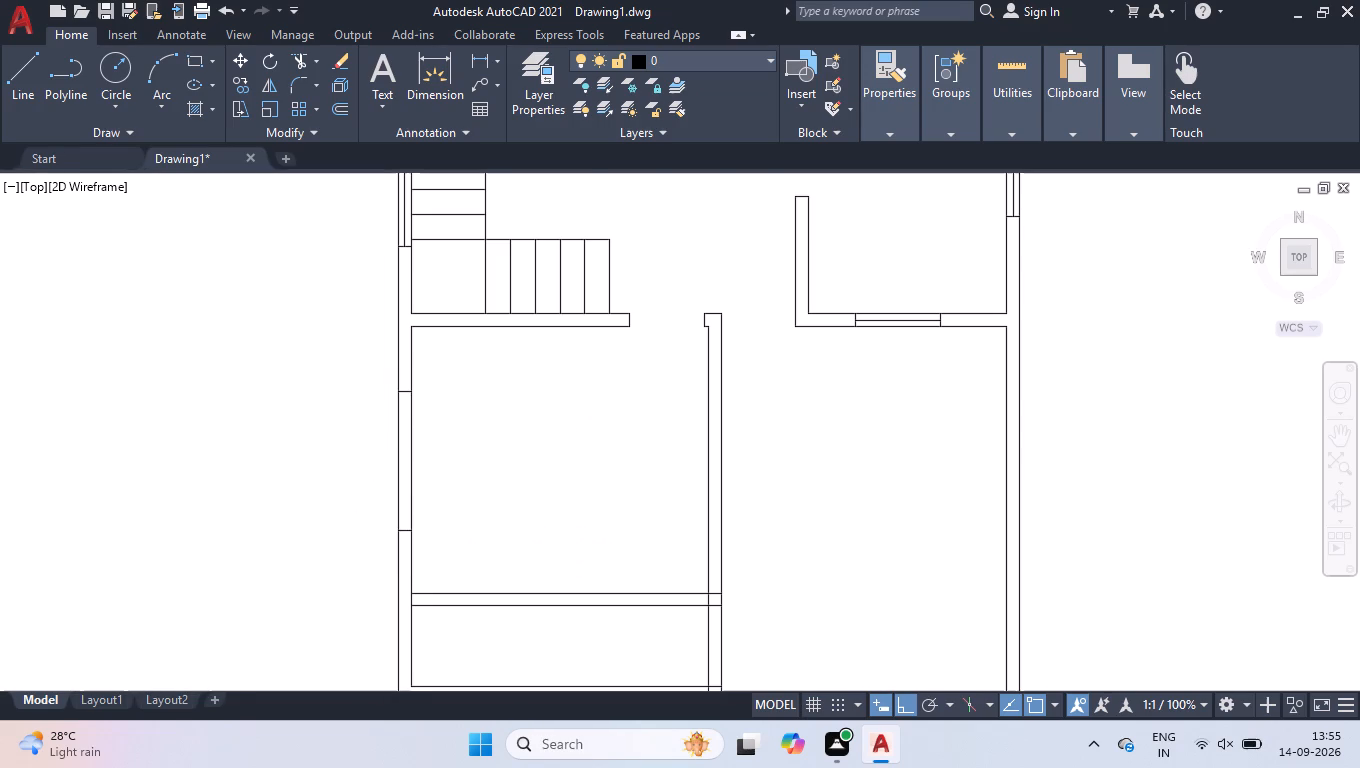
pyautogui.scroll(1, 363, 498)
pyautogui.press('space')
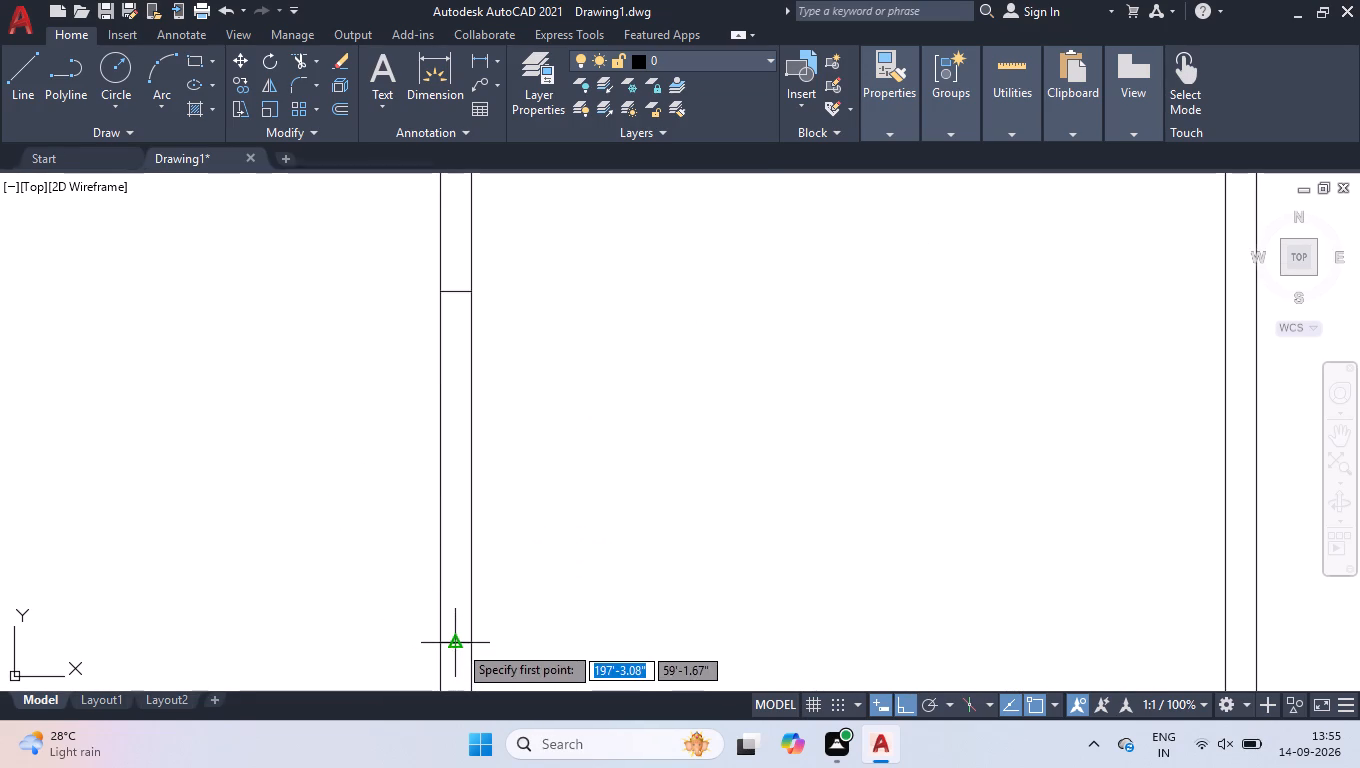
pyautogui.click(458, 644)
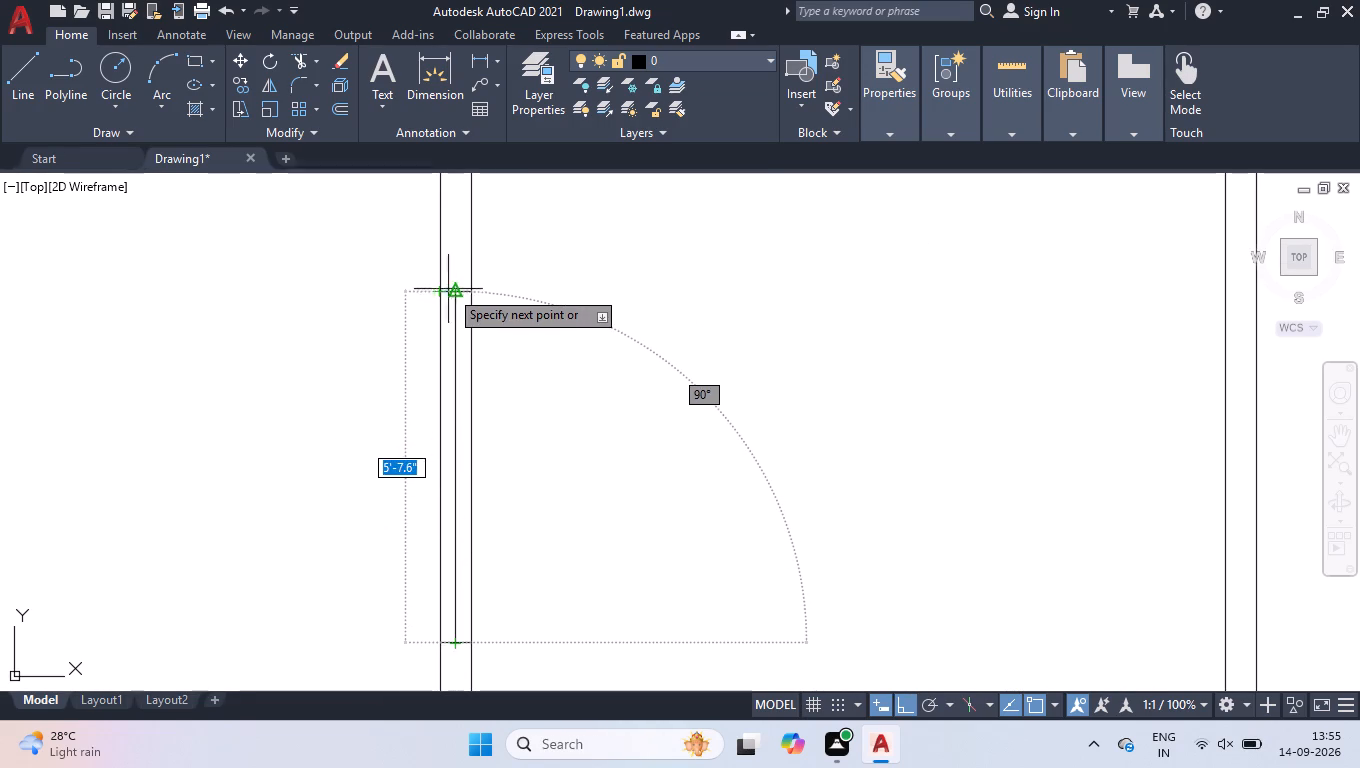
pyautogui.click(449, 289)
pyautogui.press('space')
pyautogui.scroll(-2, 451, 290)
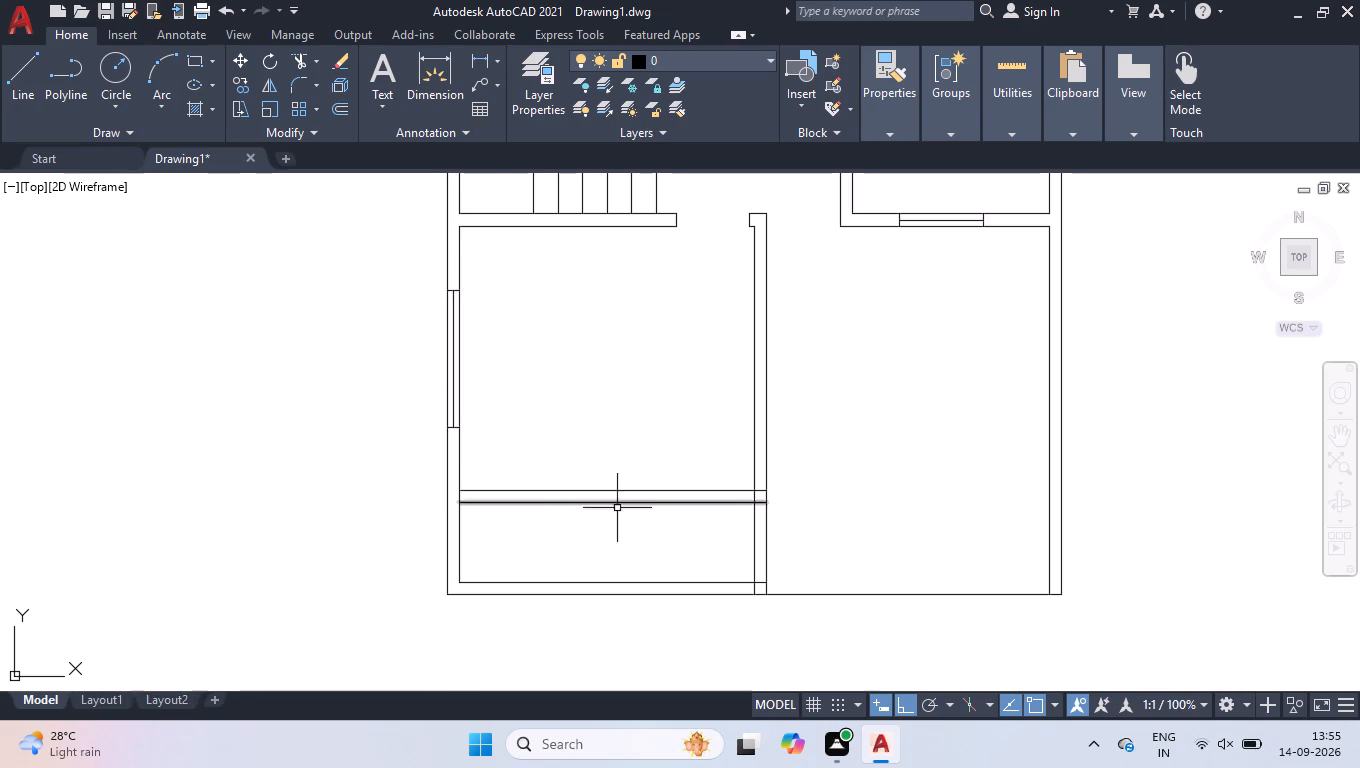
# Draw a window about 3'-11" long in the south wall of the room below the staircase, with two end lines and a centre line.
pyautogui.scroll(2, 628, 497)
pyautogui.press('space')
pyautogui.click(403, 484)
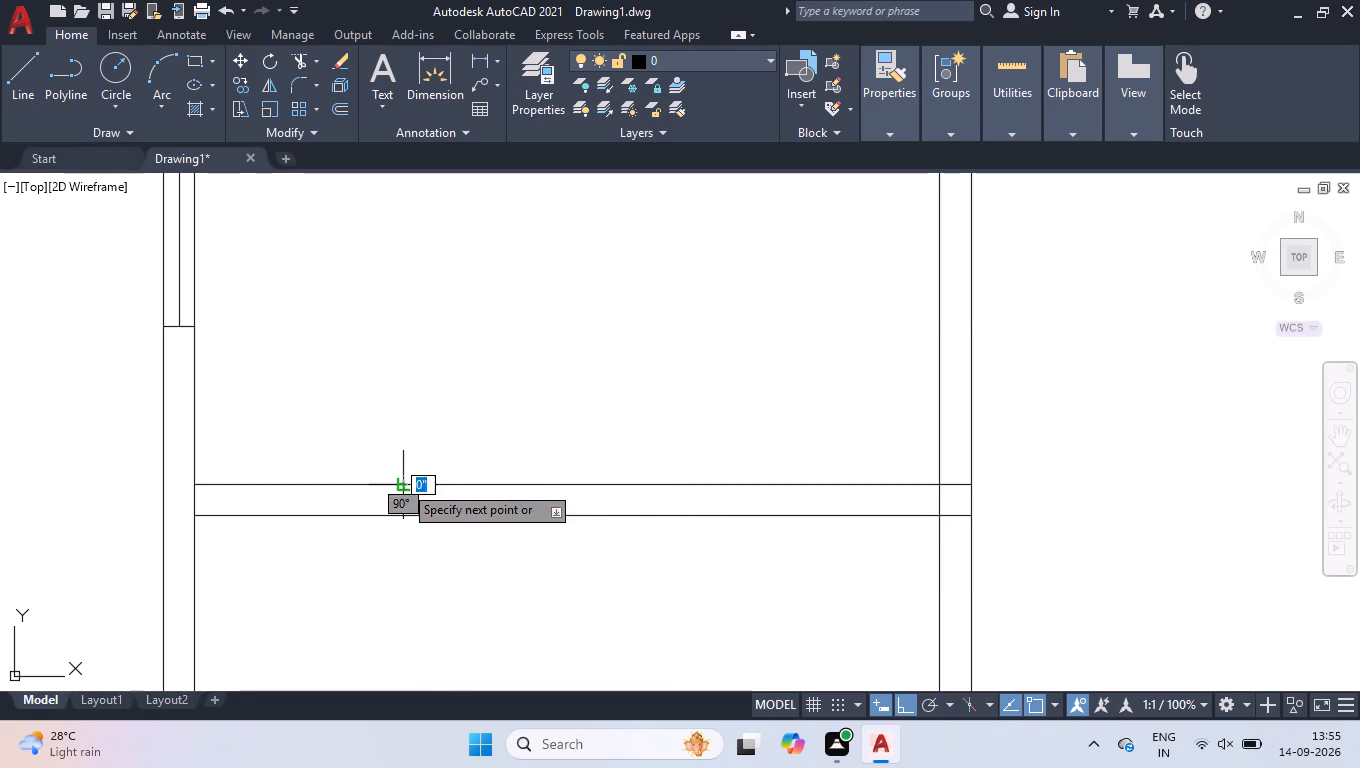
pyautogui.click(404, 514)
pyautogui.press('space')
pyautogui.press('space')
pyautogui.click(647, 487)
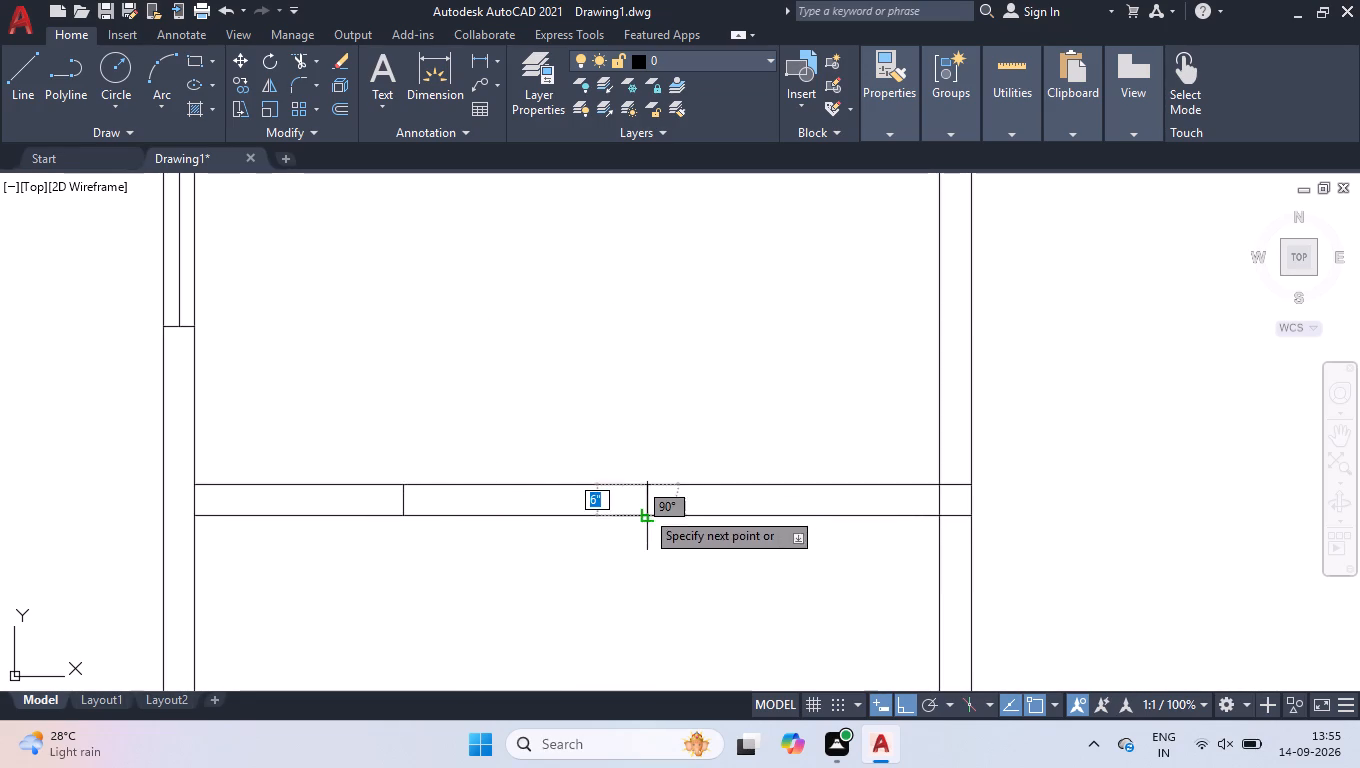
pyautogui.click(645, 512)
pyautogui.press('space')
pyautogui.scroll(2, 617, 497)
pyautogui.press('space')
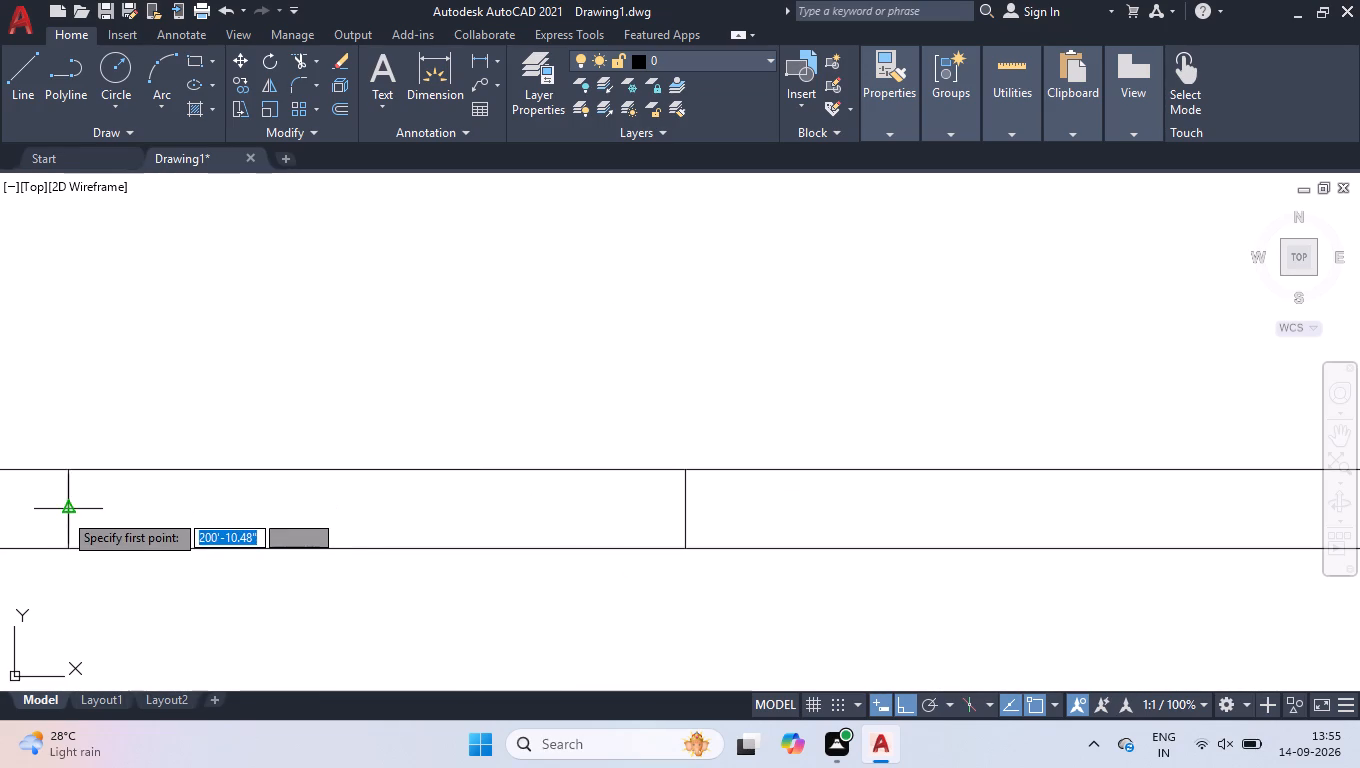
pyautogui.click(63, 510)
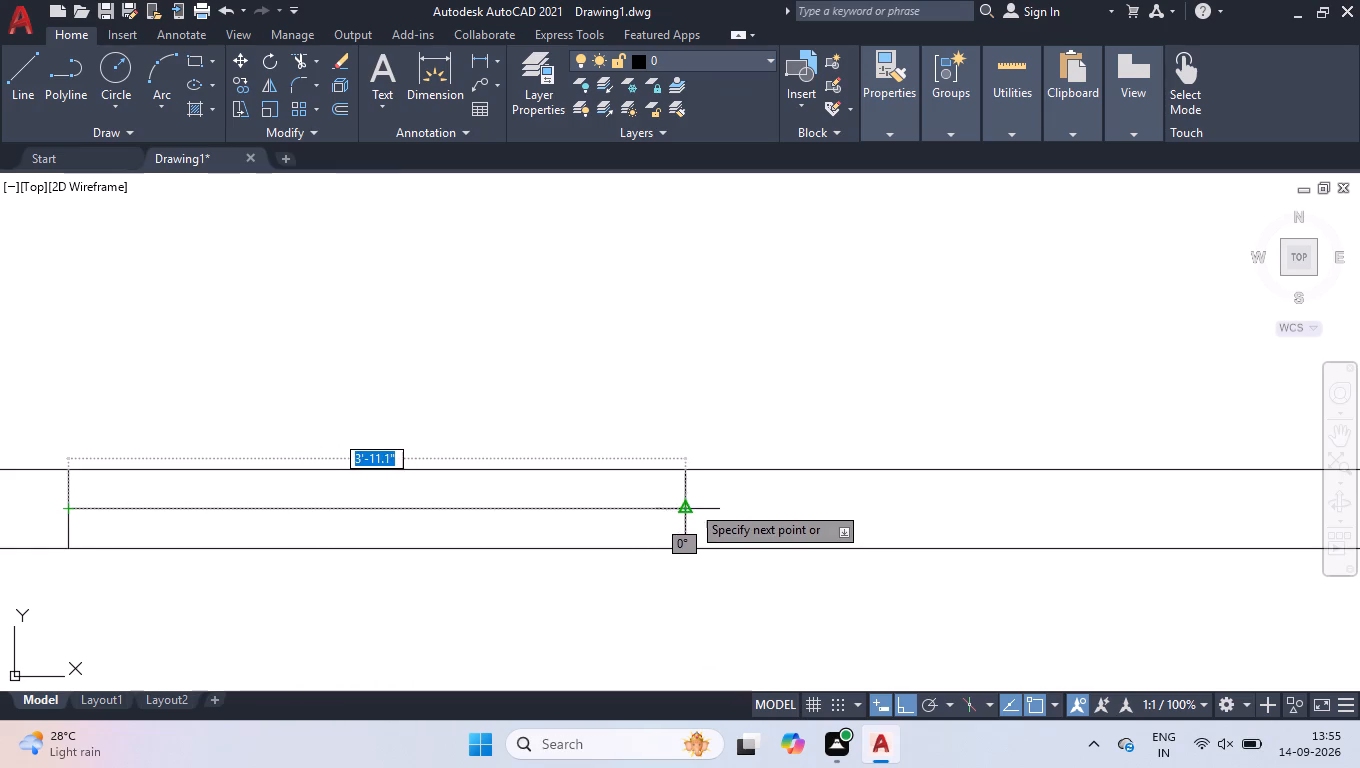
pyautogui.click(690, 505)
pyautogui.press('space')
pyautogui.scroll(-3, 681, 489)
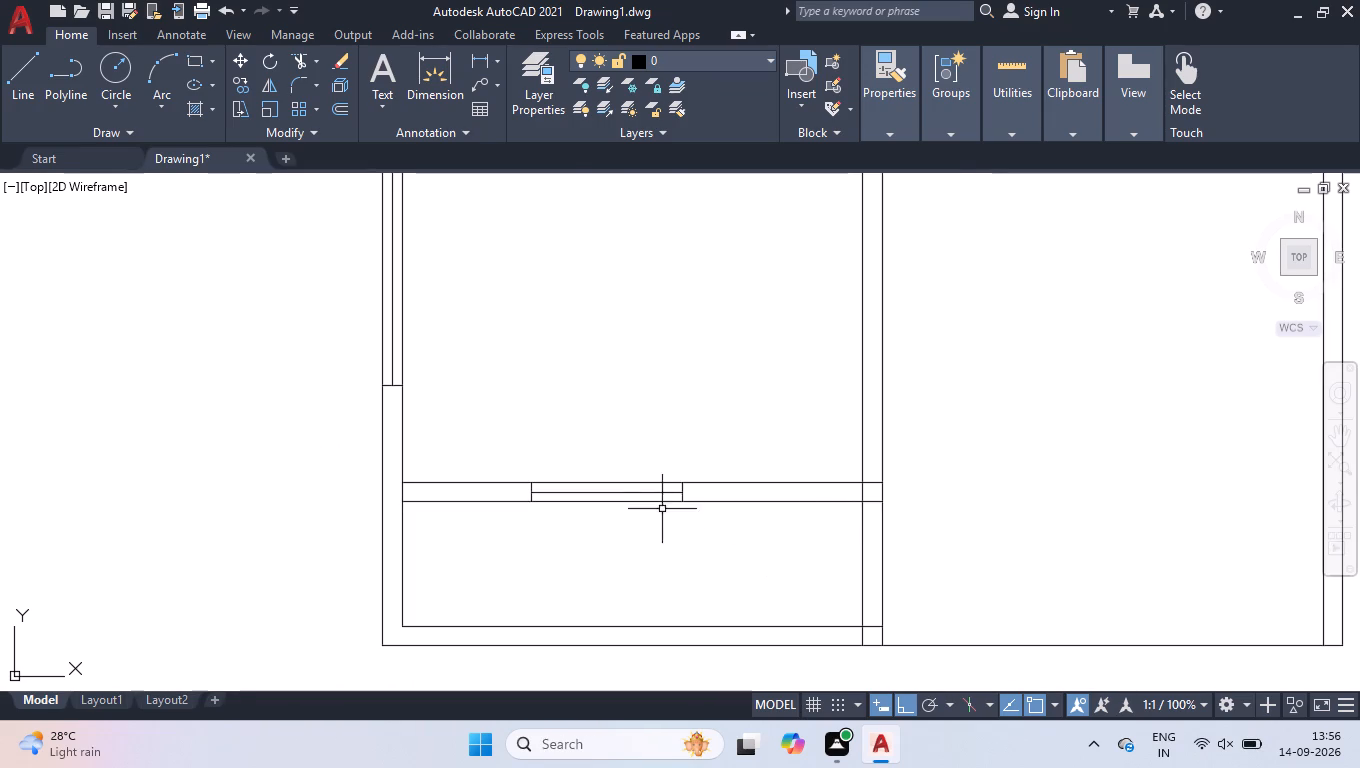
# Trim the partition wall lines south of the room's south wall, including the leftover inner line within the exterior south wall.
pyautogui.scroll(-2, 668, 468)
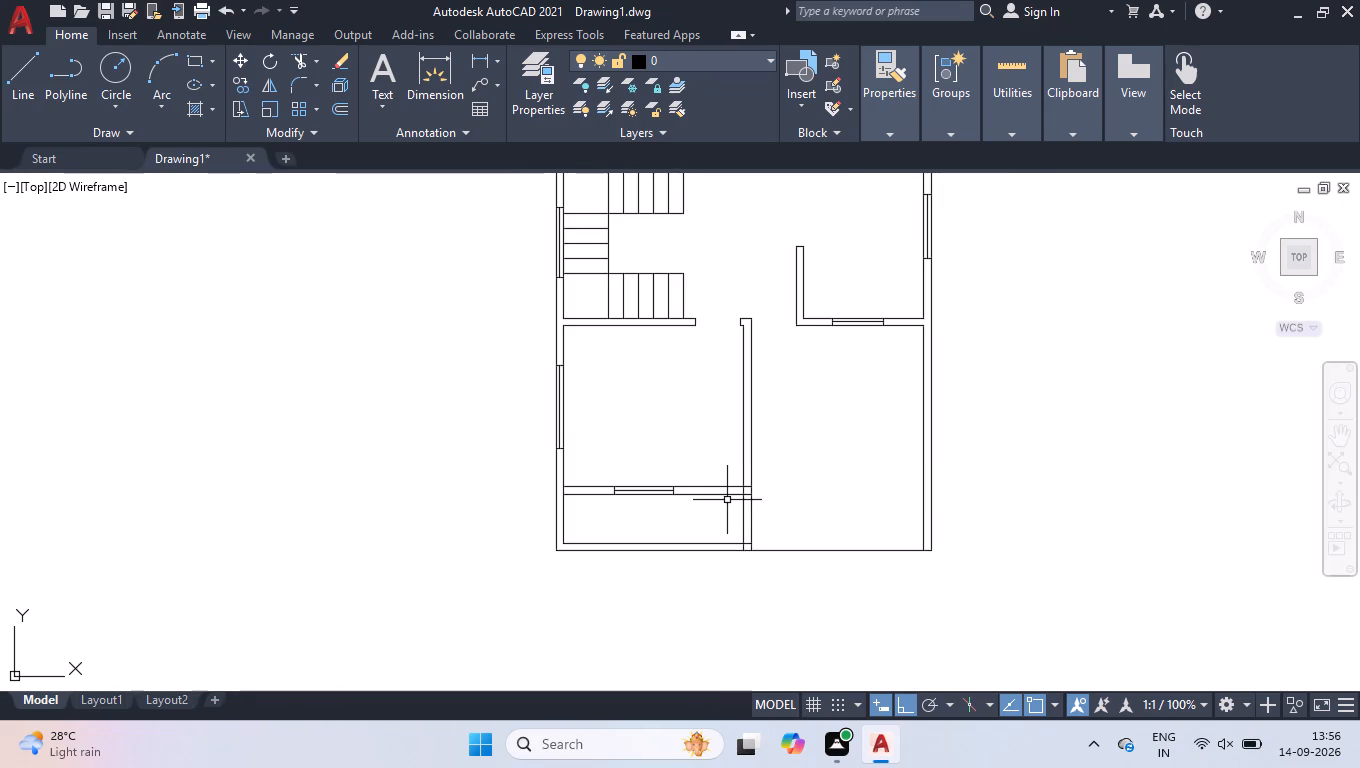
pyautogui.scroll(1, 727, 500)
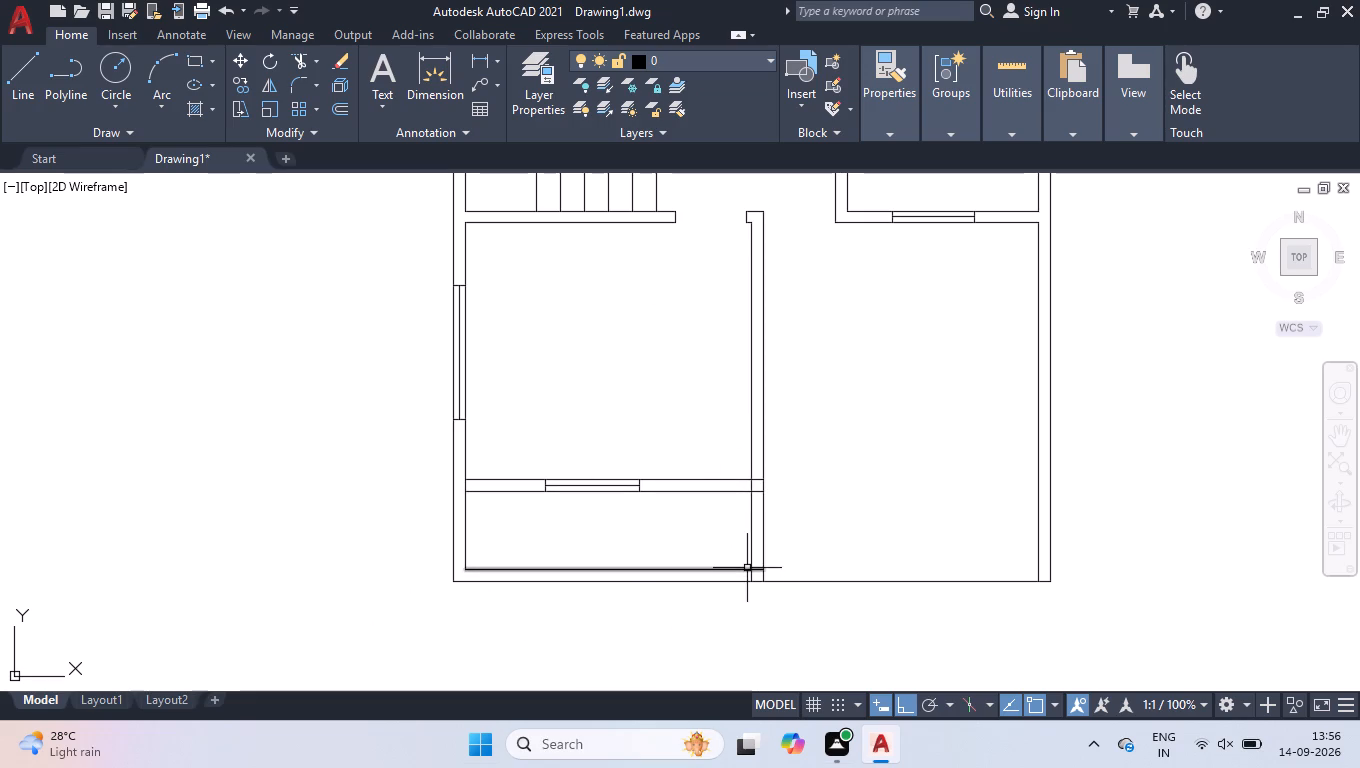
pyautogui.write('TR')
pyautogui.press('space')
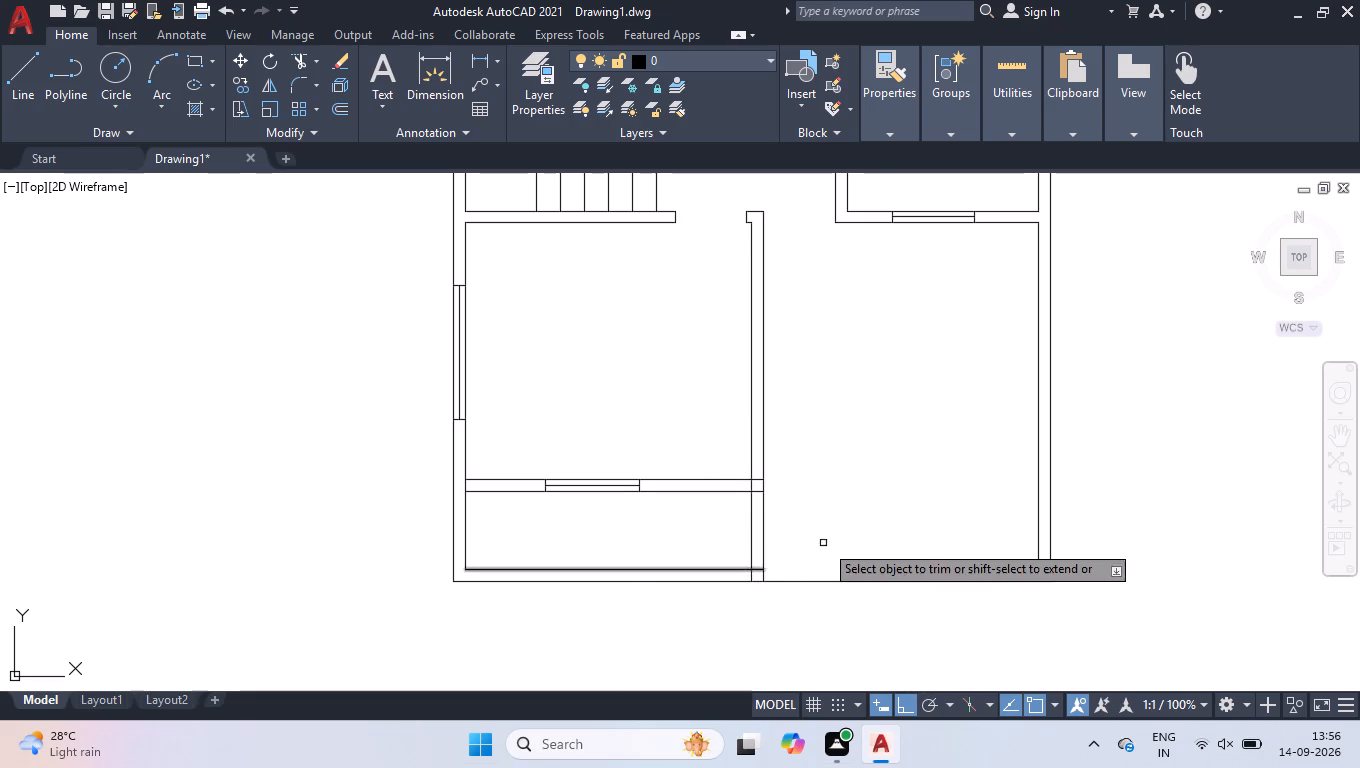
pyautogui.click(871, 524)
pyautogui.click(683, 543)
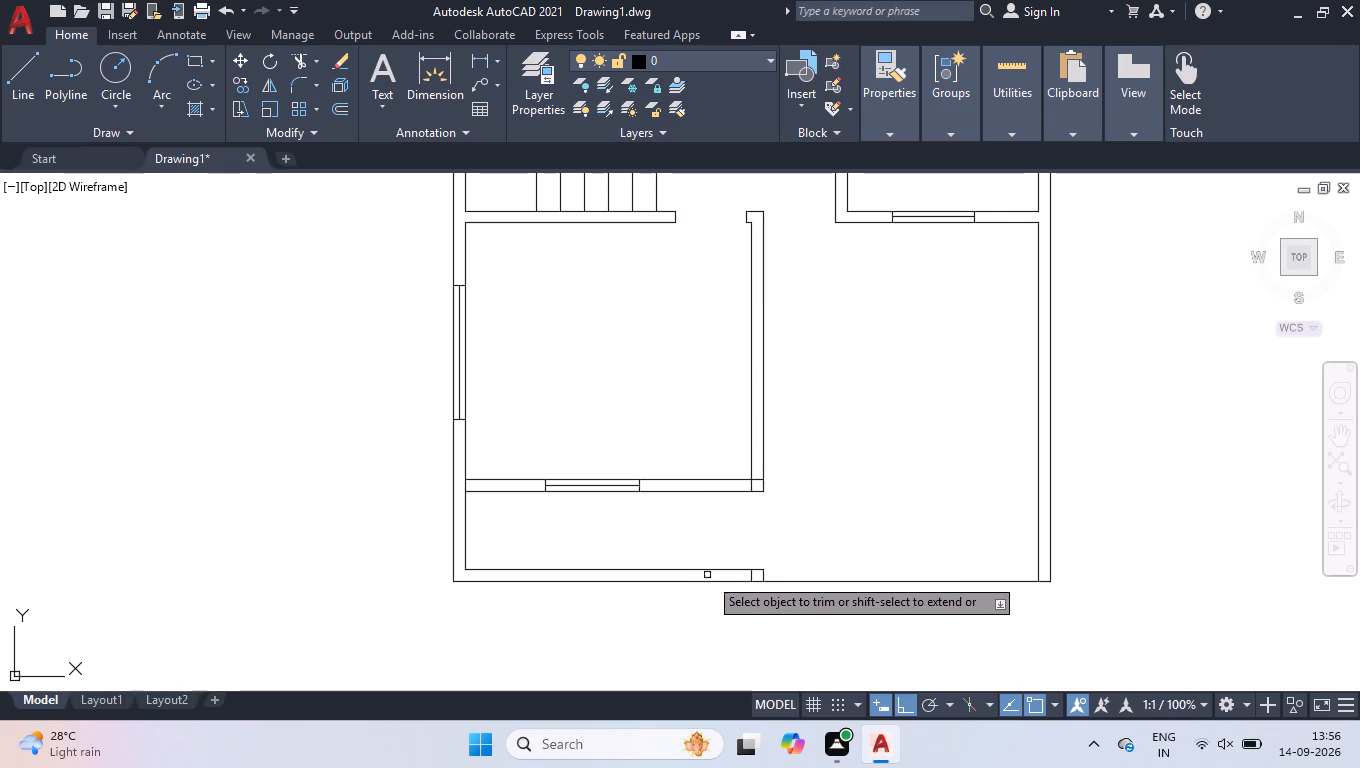
pyautogui.scroll(2, 744, 592)
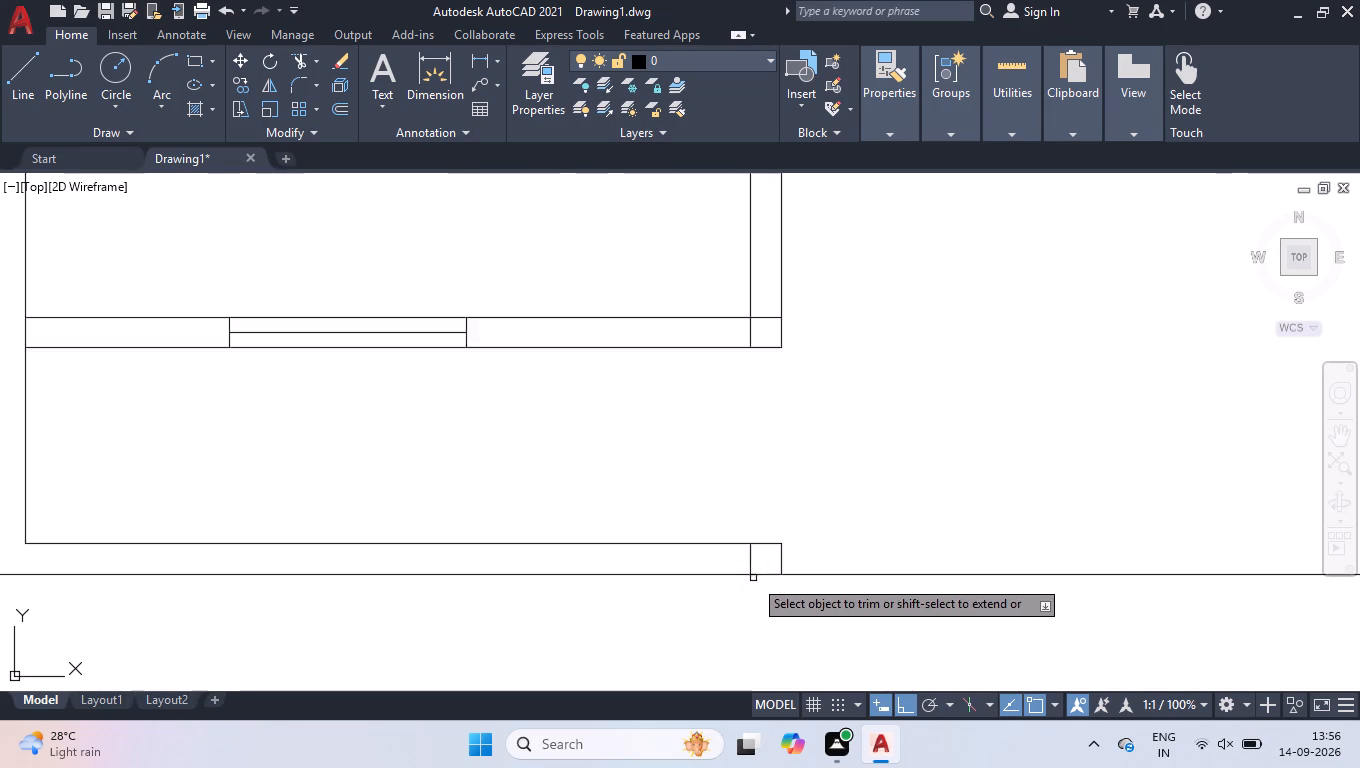
pyautogui.scroll(1, 753, 578)
pyautogui.click(755, 552)
pyautogui.click(715, 553)
pyautogui.press('space')
pyautogui.scroll(-2, 724, 621)
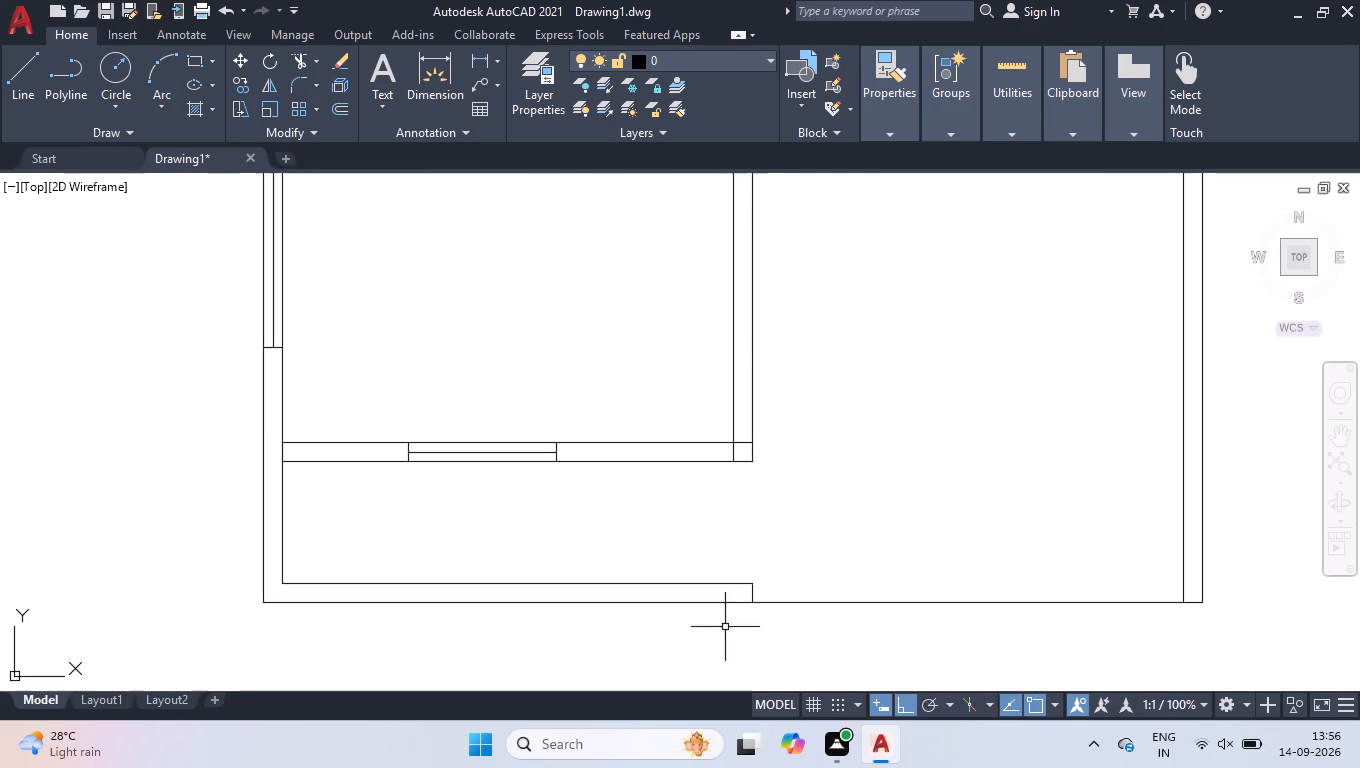
pyautogui.scroll(-1, 749, 704)
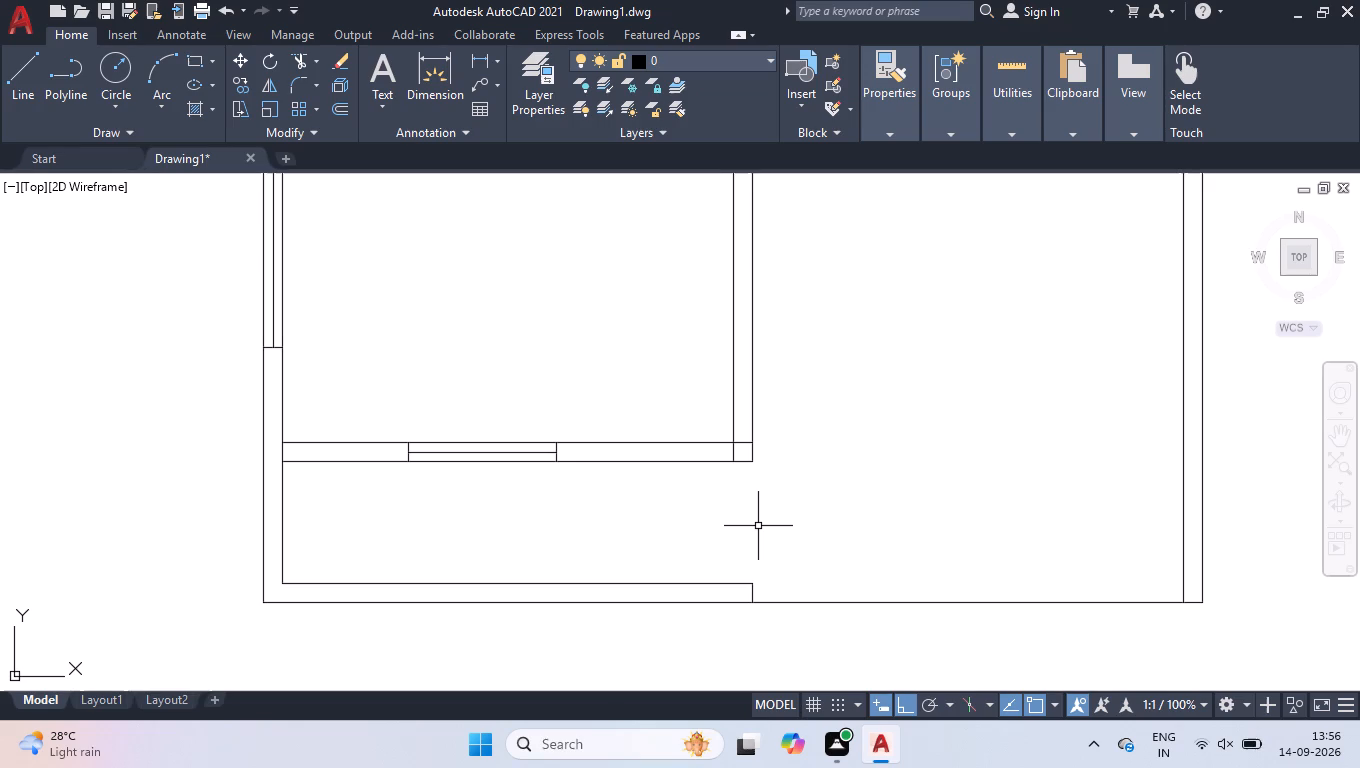
# Draw a 1'-6" by 4' rectangle against the east face of the partition wall, near its south end.
pyautogui.press('l')
pyautogui.press('Return')
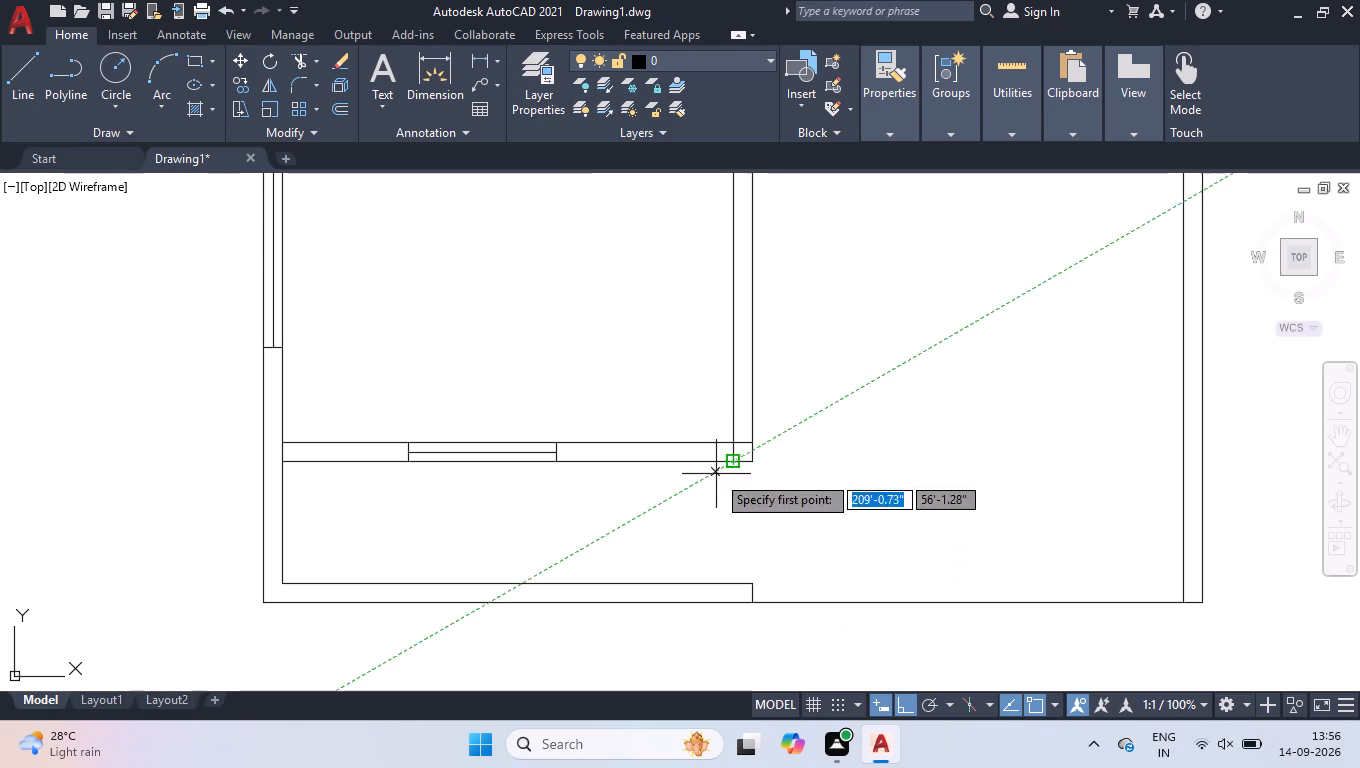
pyautogui.scroll(3, 756, 472)
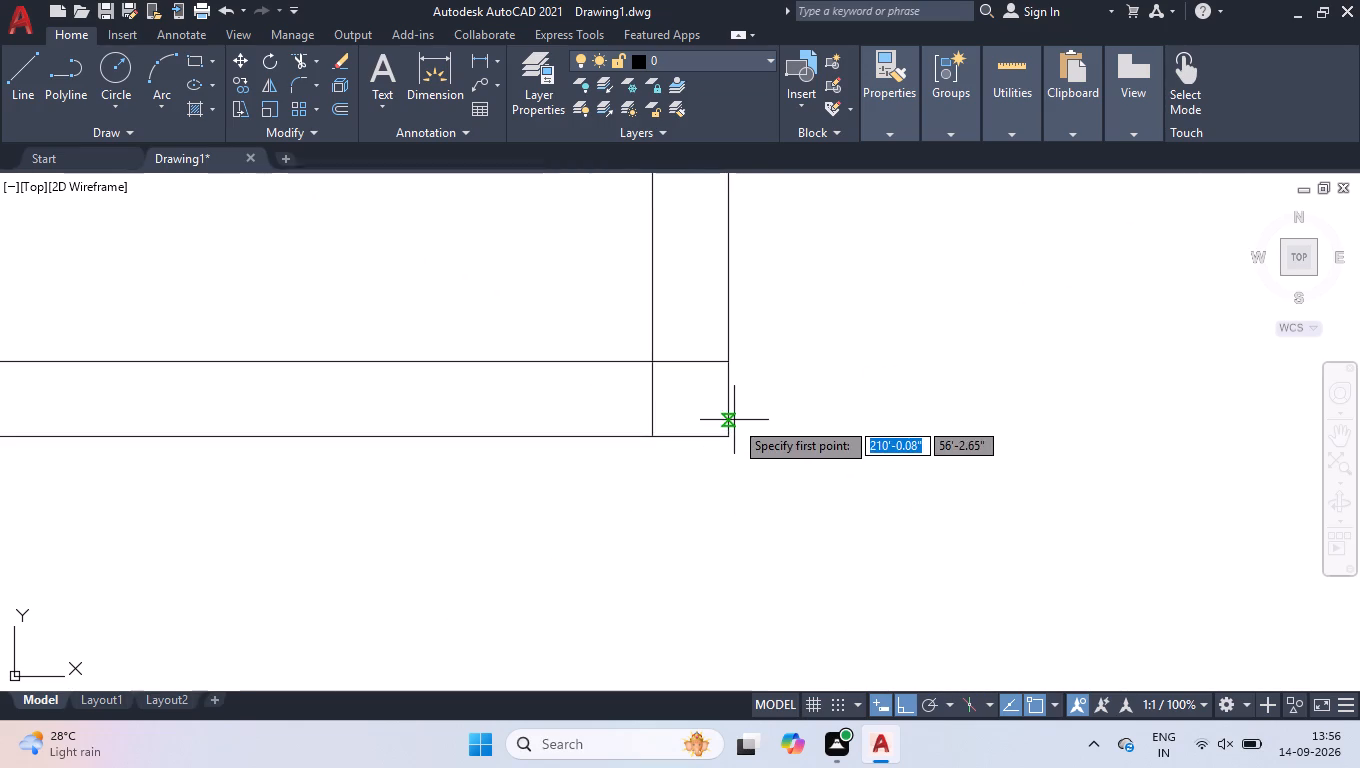
pyautogui.click(730, 424)
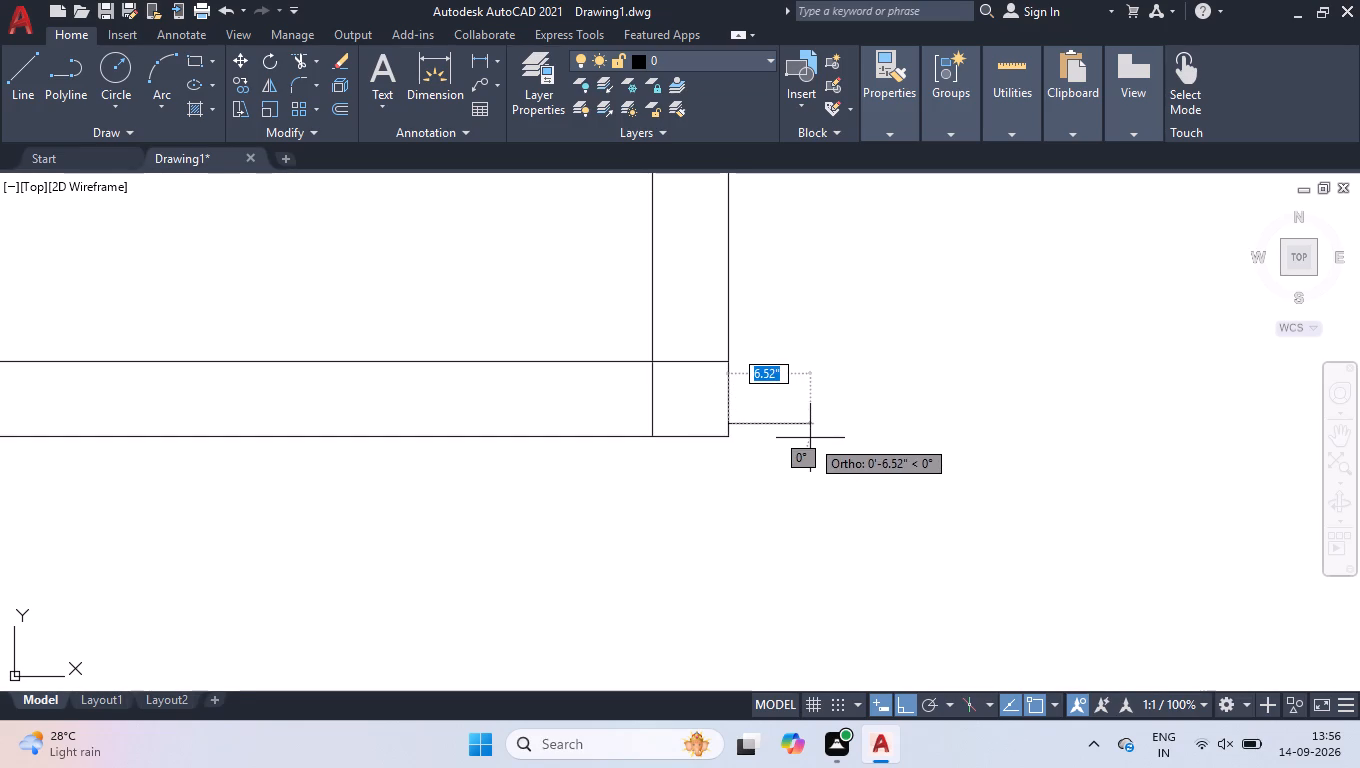
pyautogui.write("1'6")
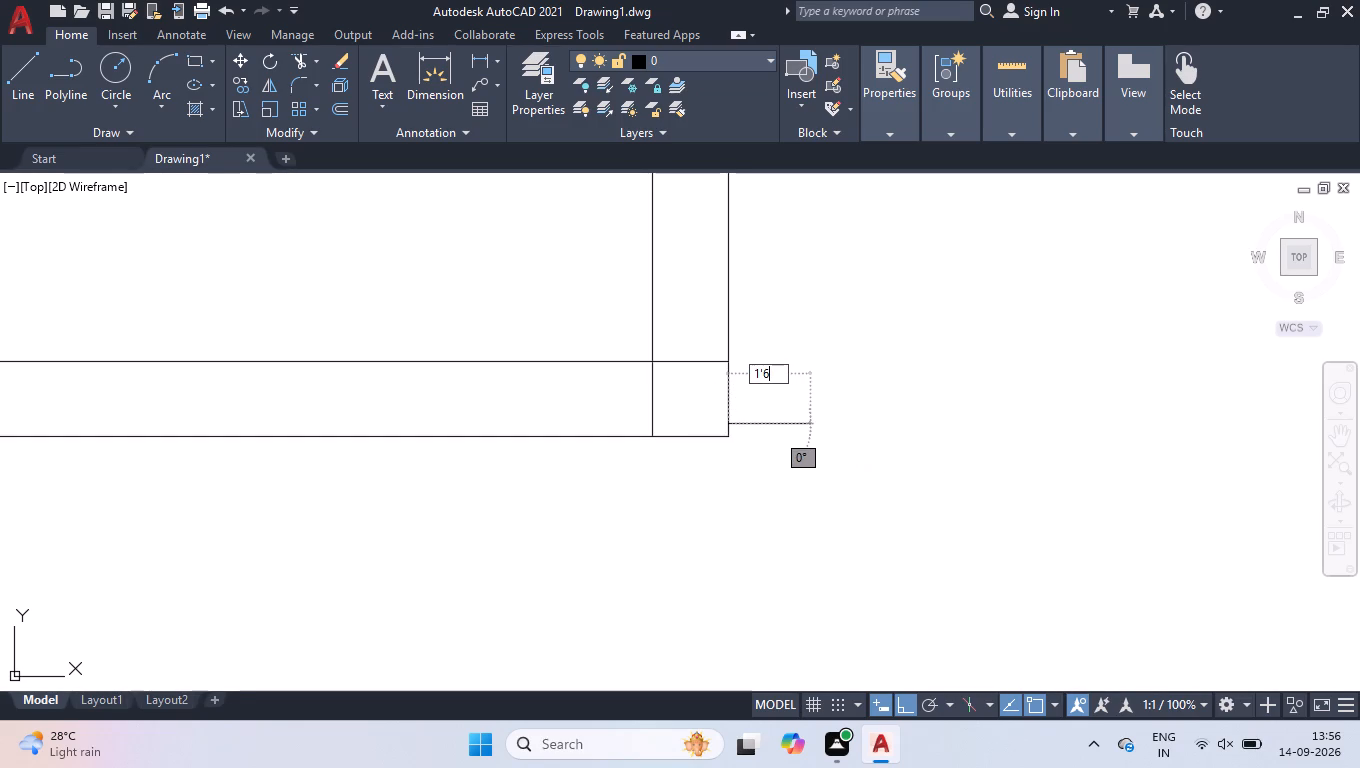
pyautogui.press('Return')
pyautogui.scroll(-2, 809, 437)
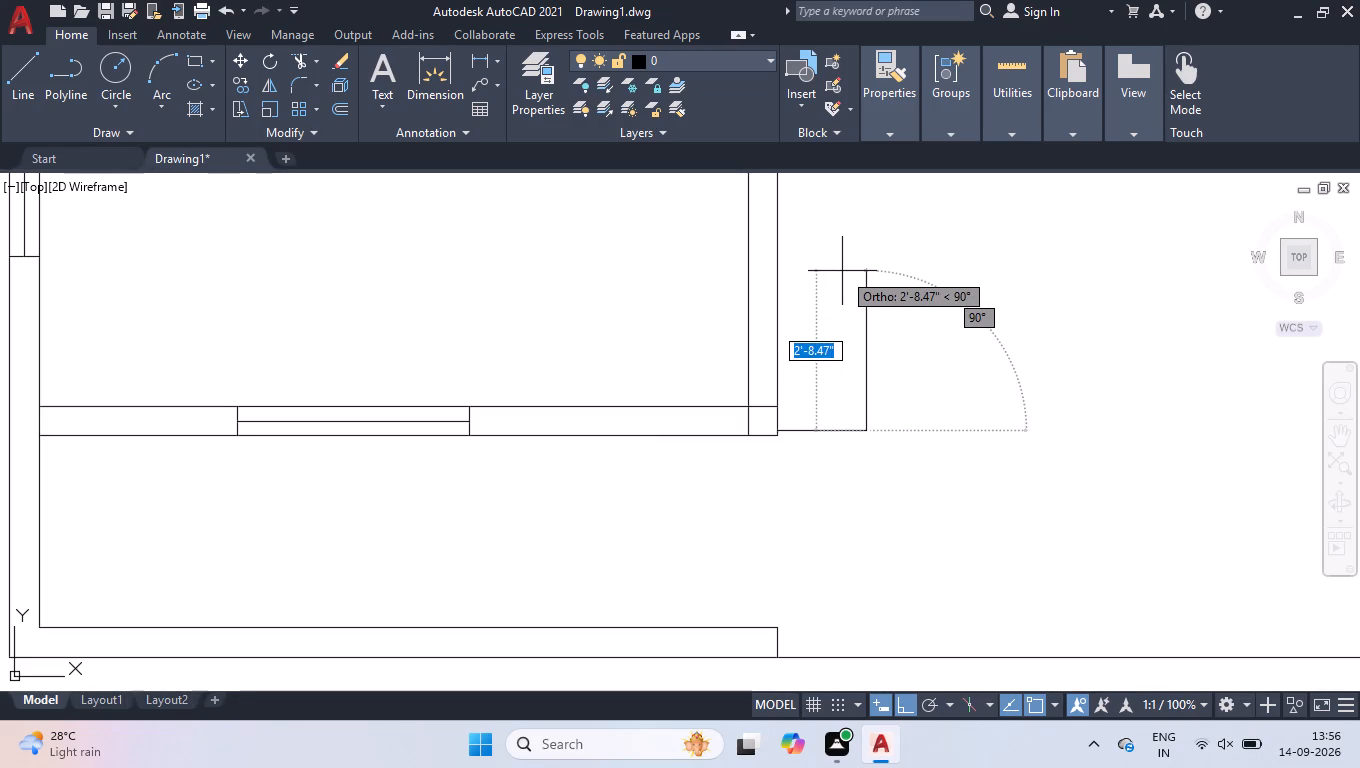
pyautogui.write("4'")
pyautogui.press('Return')
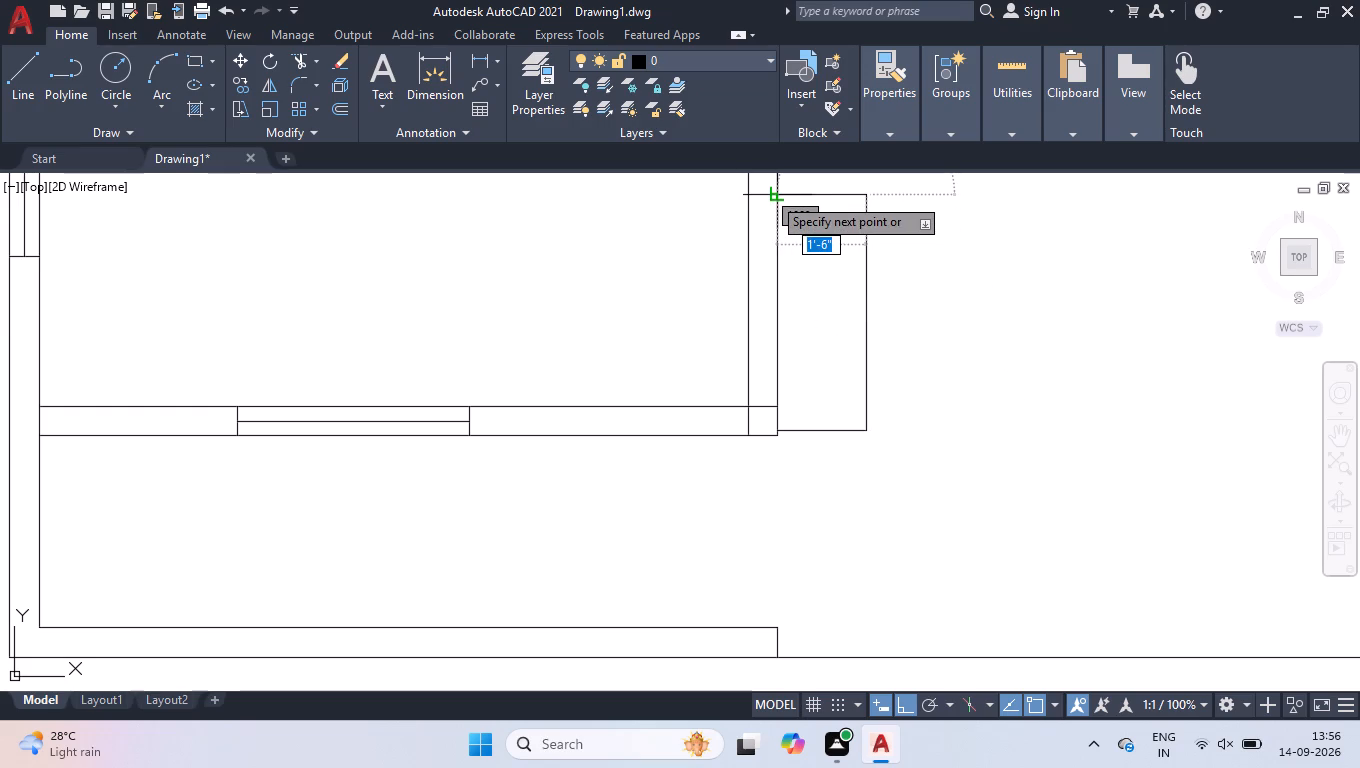
pyautogui.click(772, 196)
pyautogui.press('space')
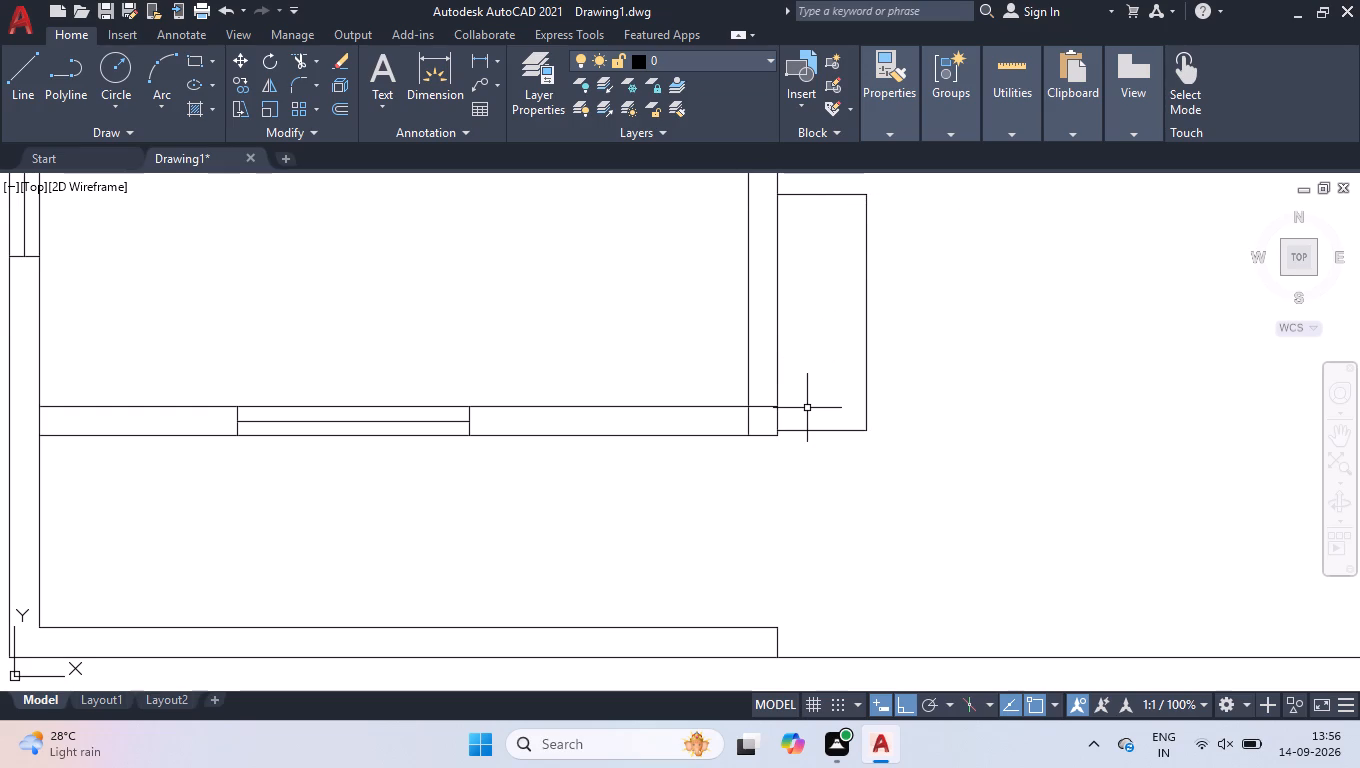
# Trim the partition's inner wall line where it crosses the room's south wall at the southeast corner.
pyautogui.write('TR')
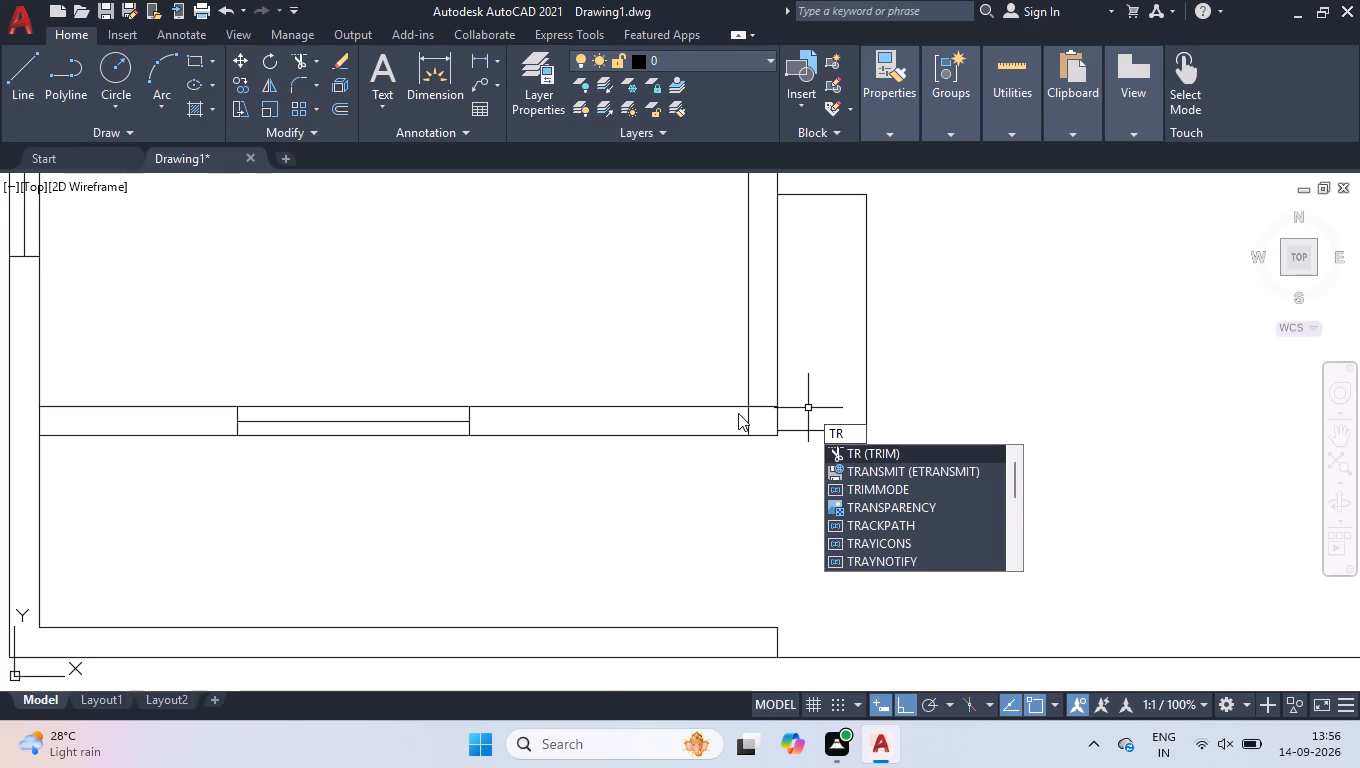
pyautogui.press('space')
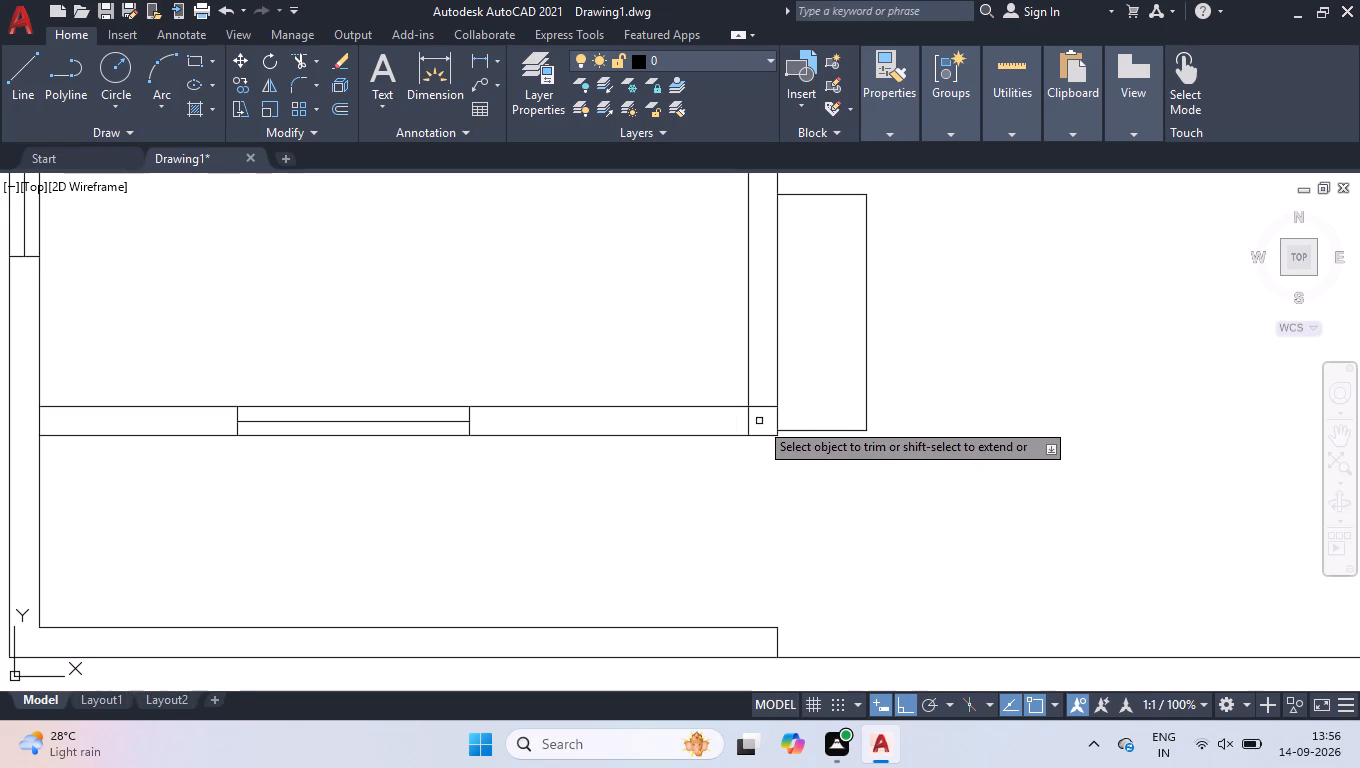
pyautogui.click(759, 421)
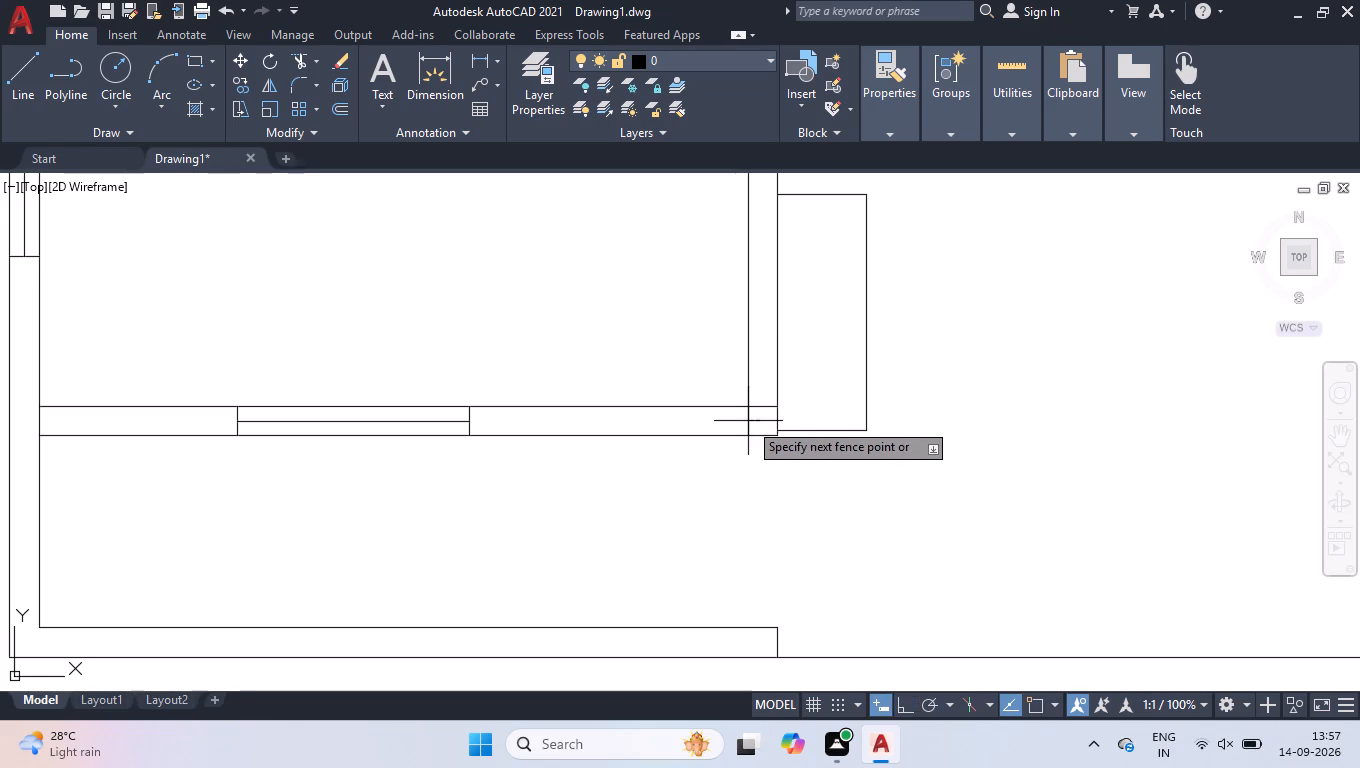
pyautogui.click(742, 420)
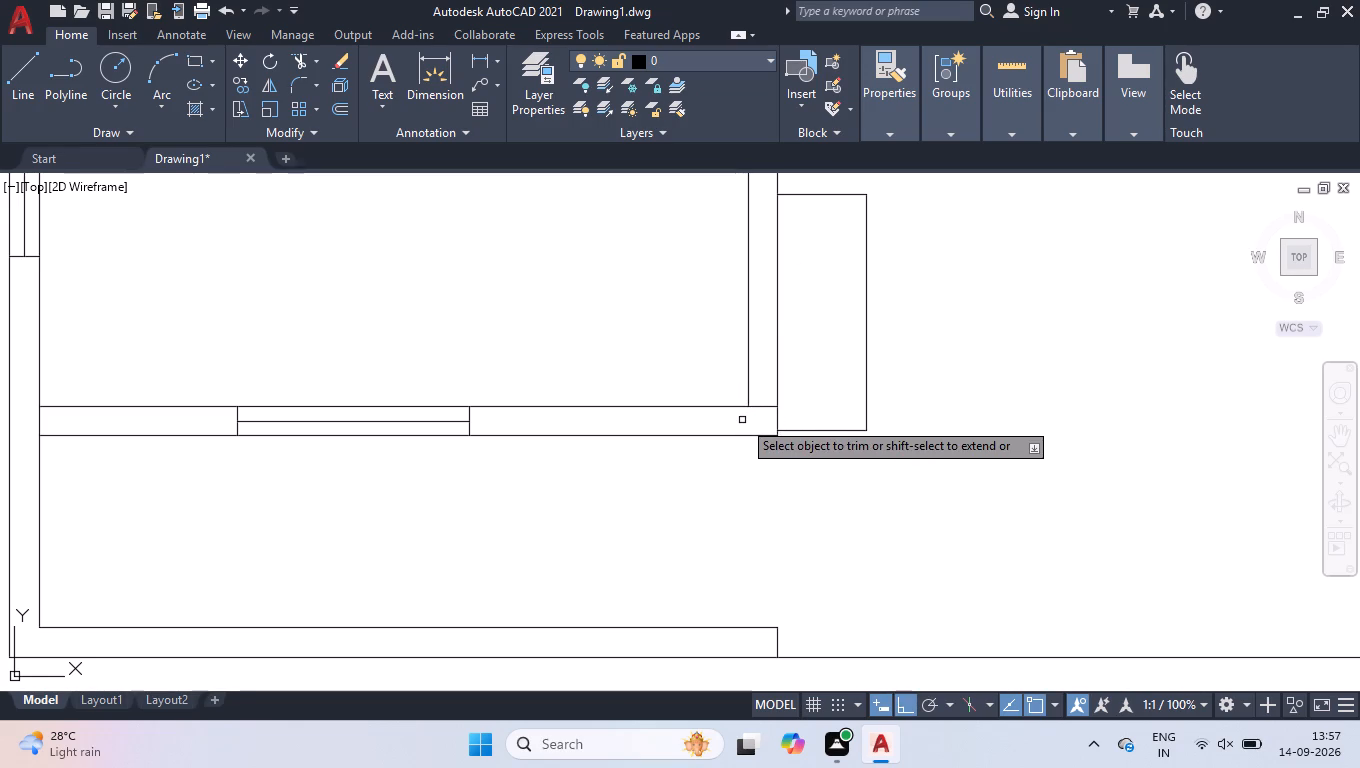
pyautogui.press('space')
pyautogui.scroll(-2, 779, 492)
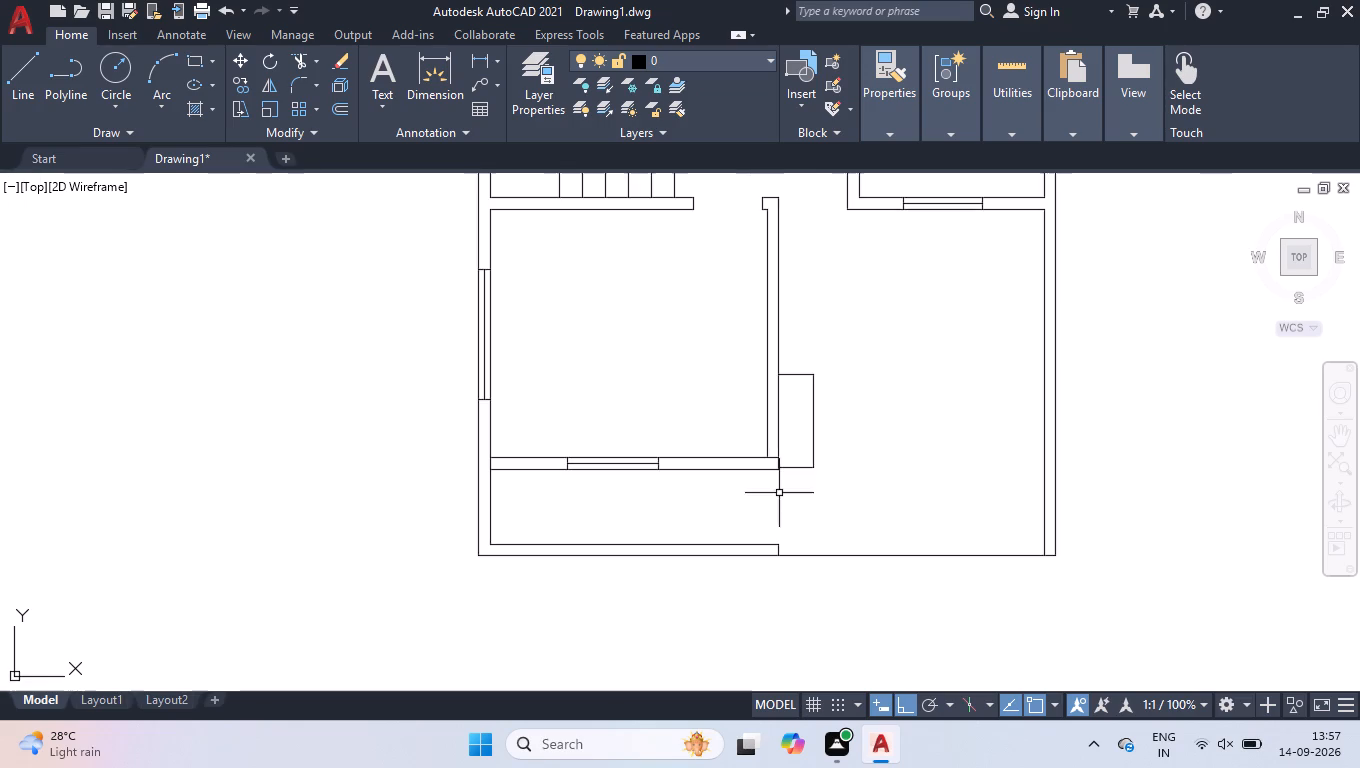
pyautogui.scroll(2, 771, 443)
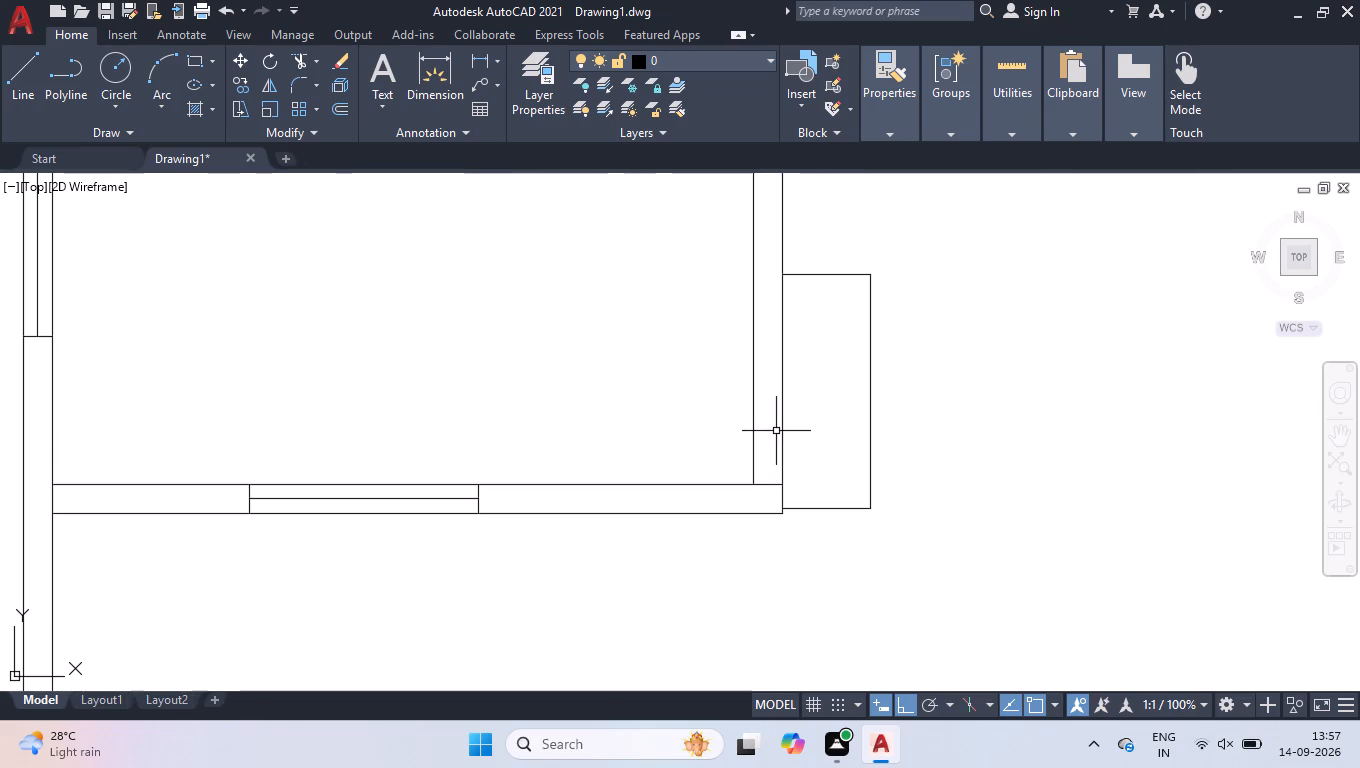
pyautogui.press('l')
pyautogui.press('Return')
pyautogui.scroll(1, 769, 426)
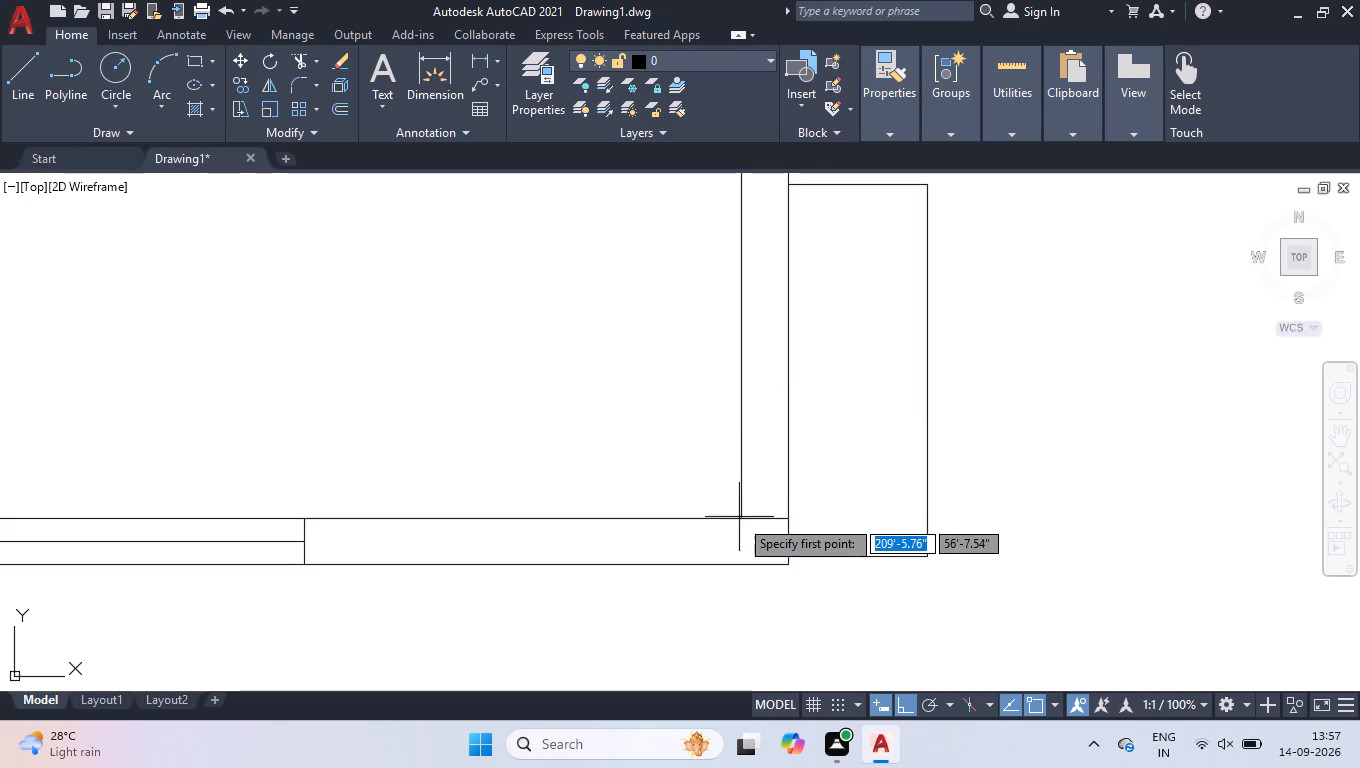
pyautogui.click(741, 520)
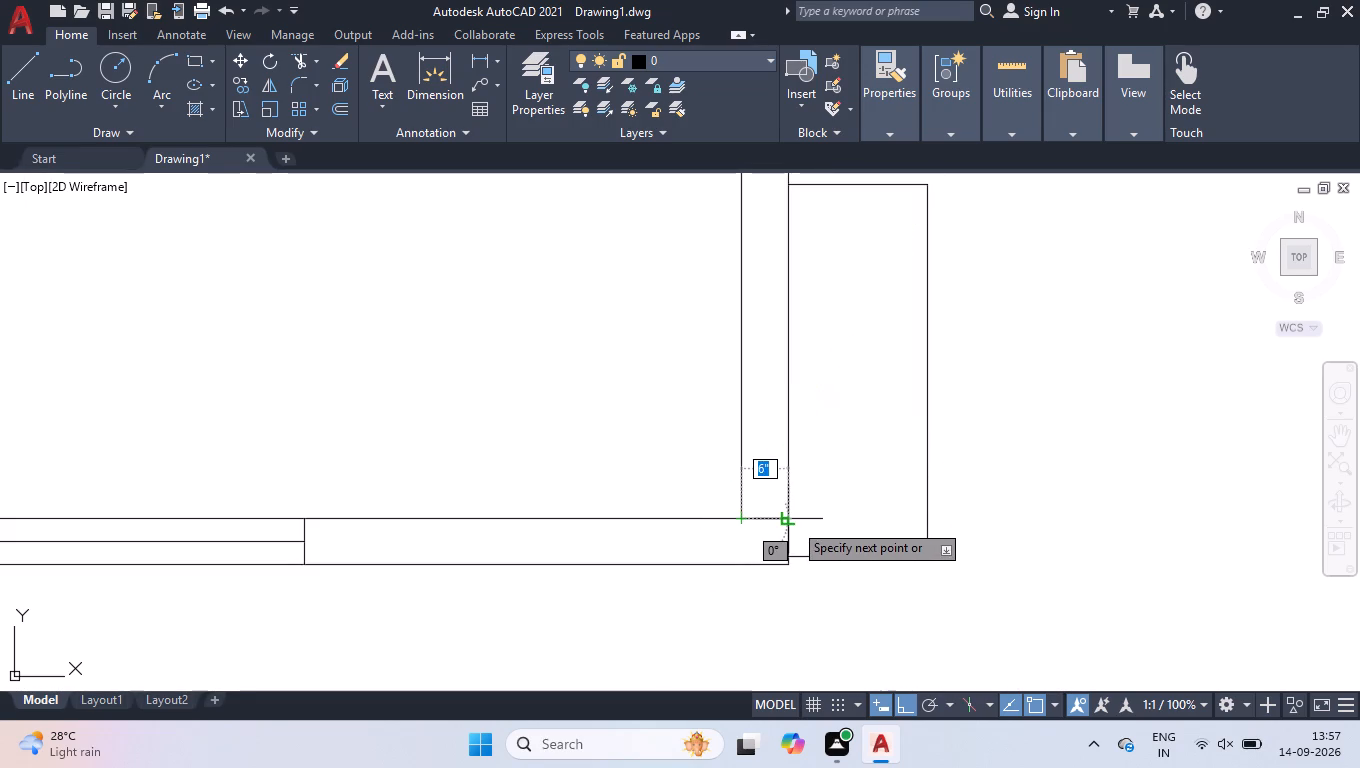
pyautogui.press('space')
# Draw a line across the thickness of the partition wall, just north of the room's southeast corner beside the rectangle.
pyautogui.press('space')
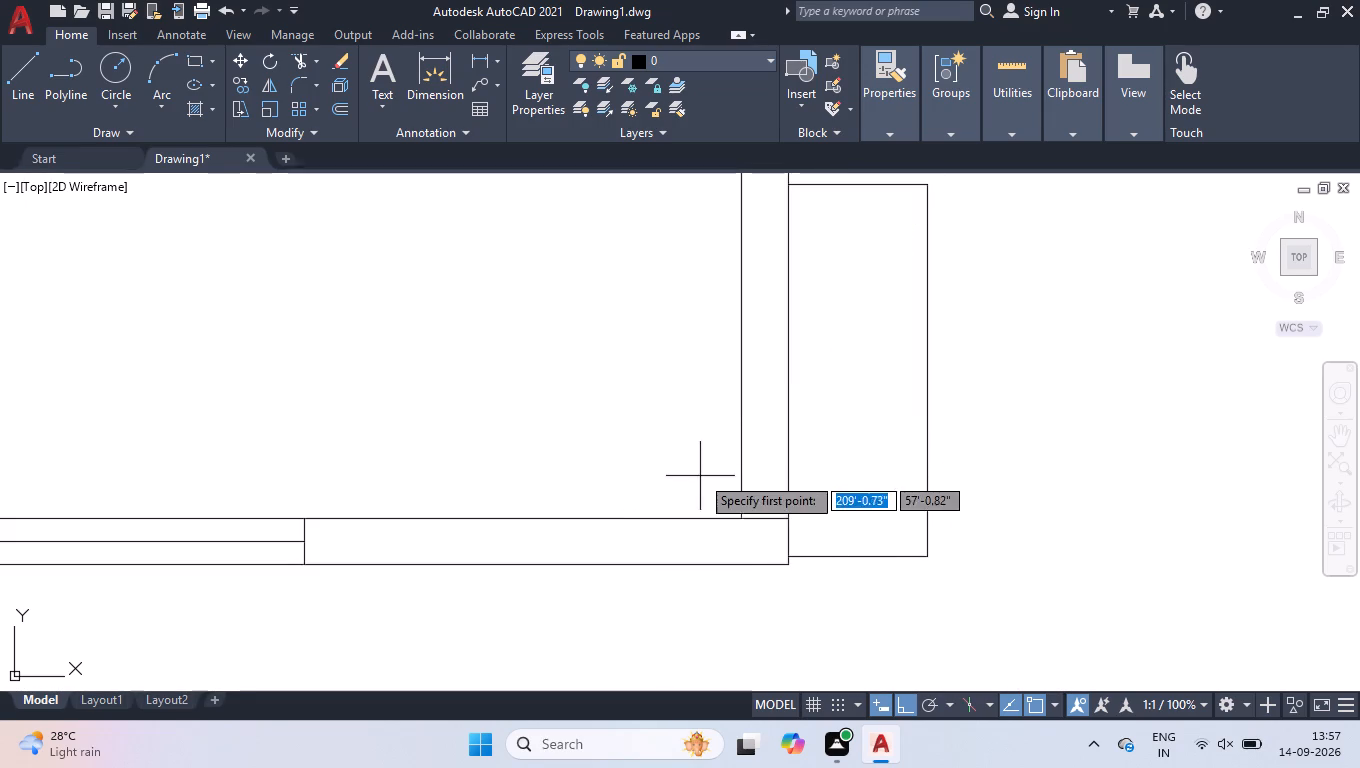
pyautogui.moveTo(741, 484); pyautogui.dragTo(755, 485)
pyautogui.click(790, 487)
pyautogui.press('space')
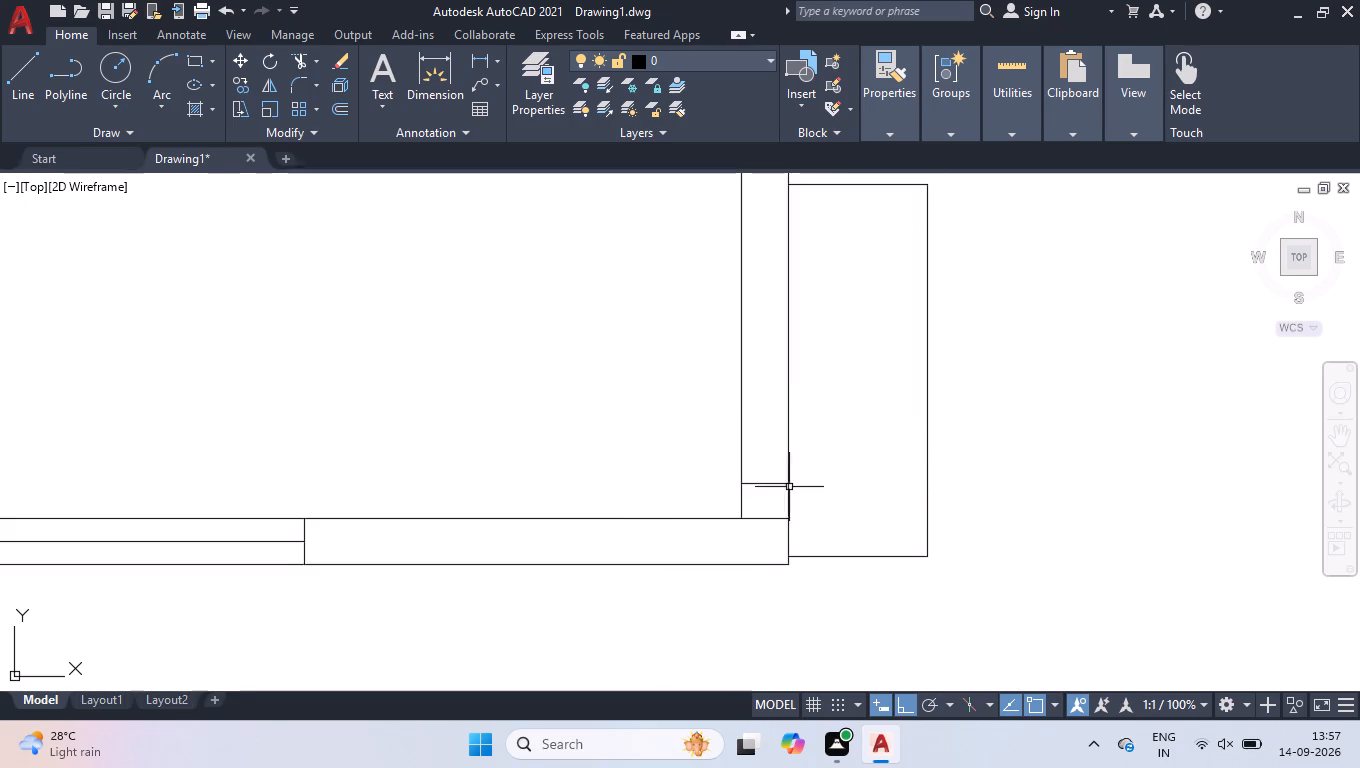
# Offset the short line across the partition wall's thickness 3'-4" to the north.
pyautogui.press('o')
pyautogui.write('FF')
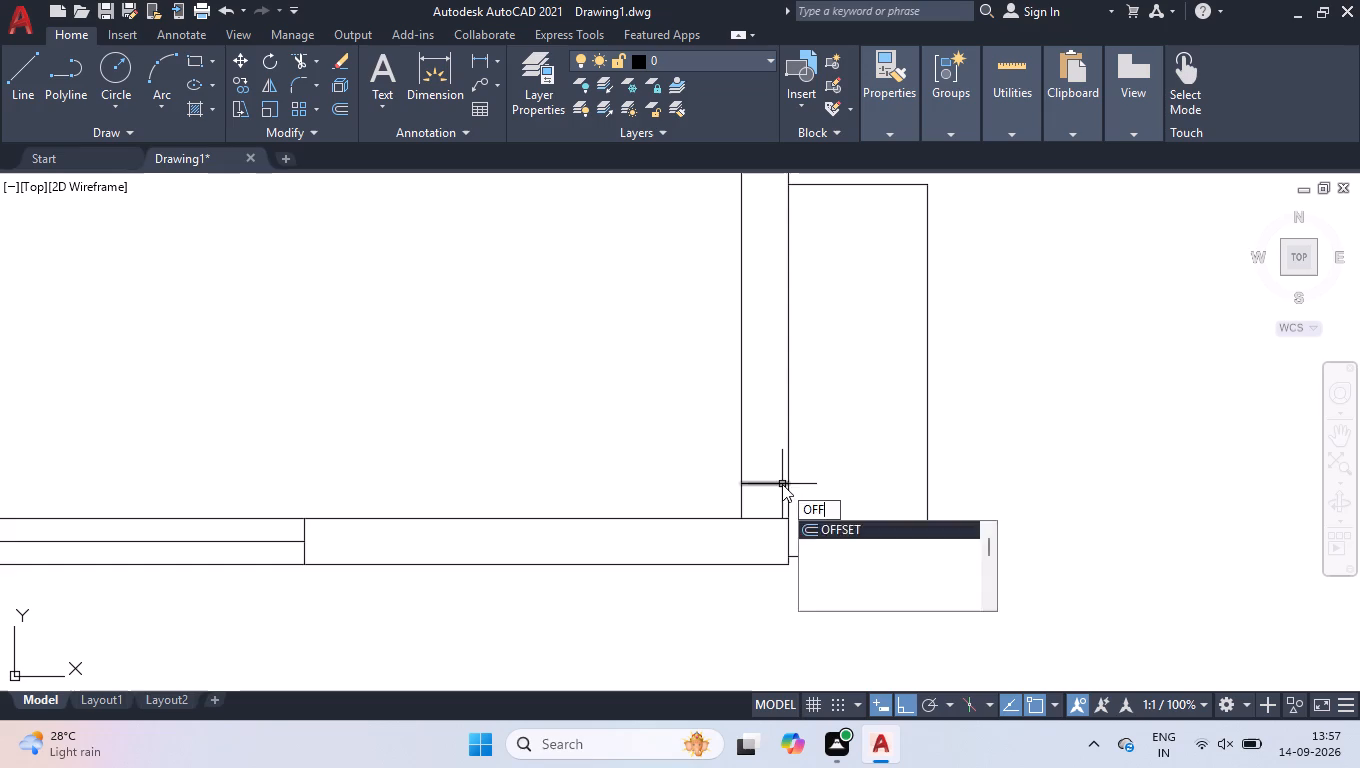
pyautogui.press('Return')
pyautogui.write("3'4")
pyautogui.press('Return')
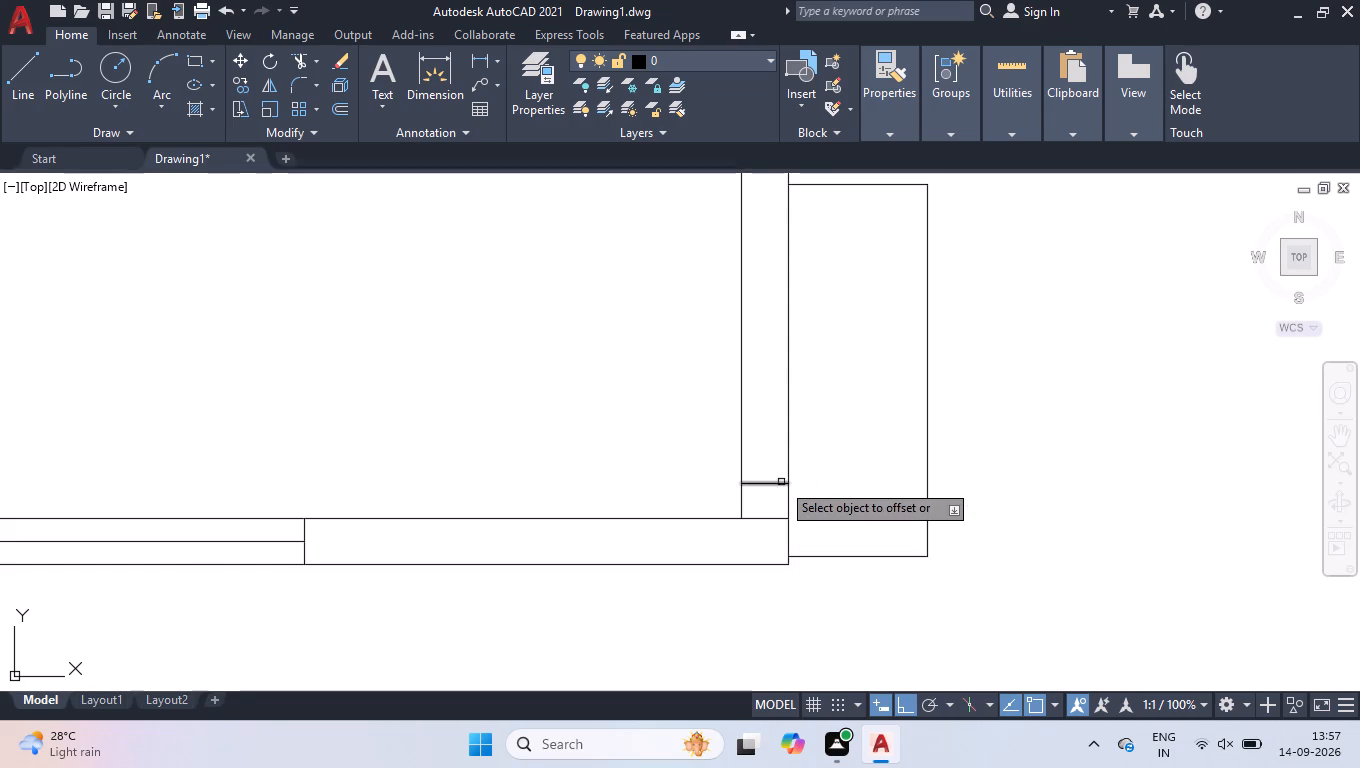
pyautogui.click(781, 482)
pyautogui.scroll(-2, 767, 430)
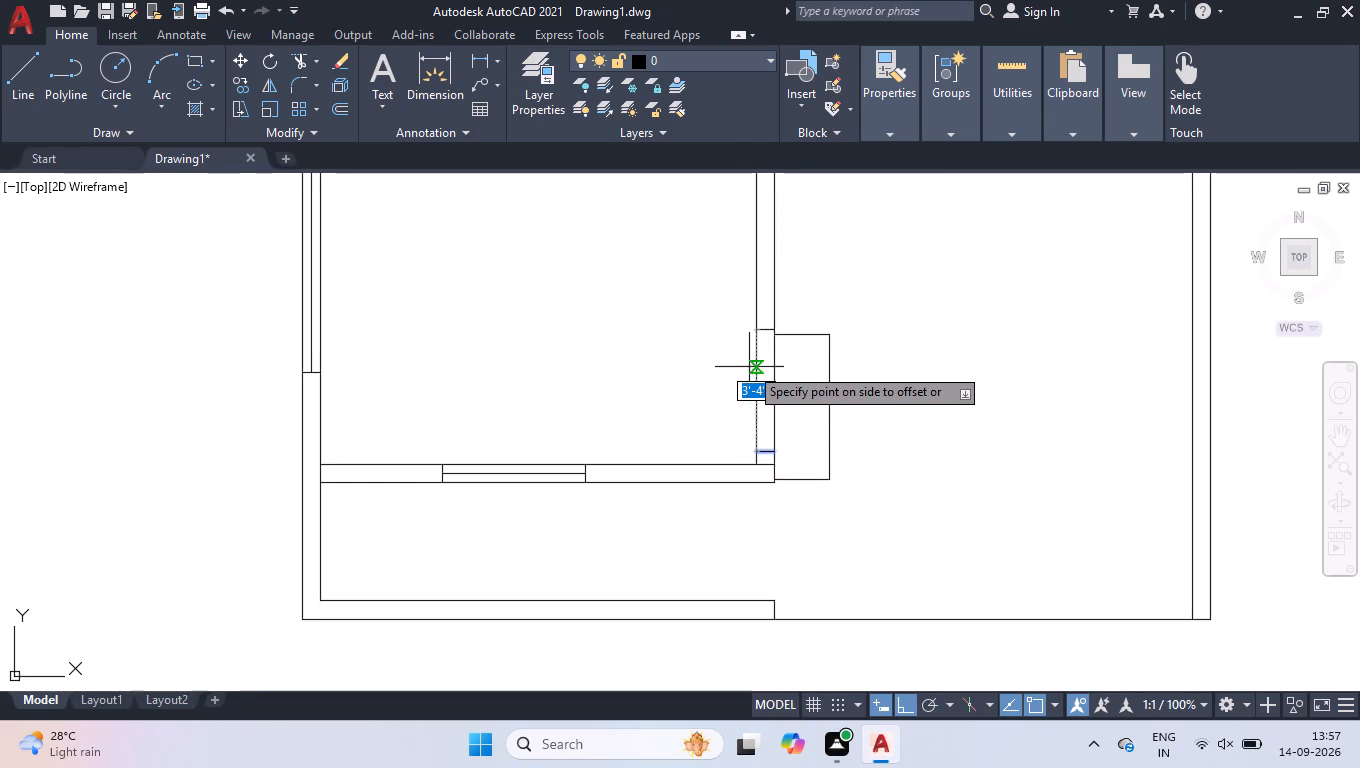
pyautogui.scroll(2, 753, 358)
pyautogui.click(774, 420)
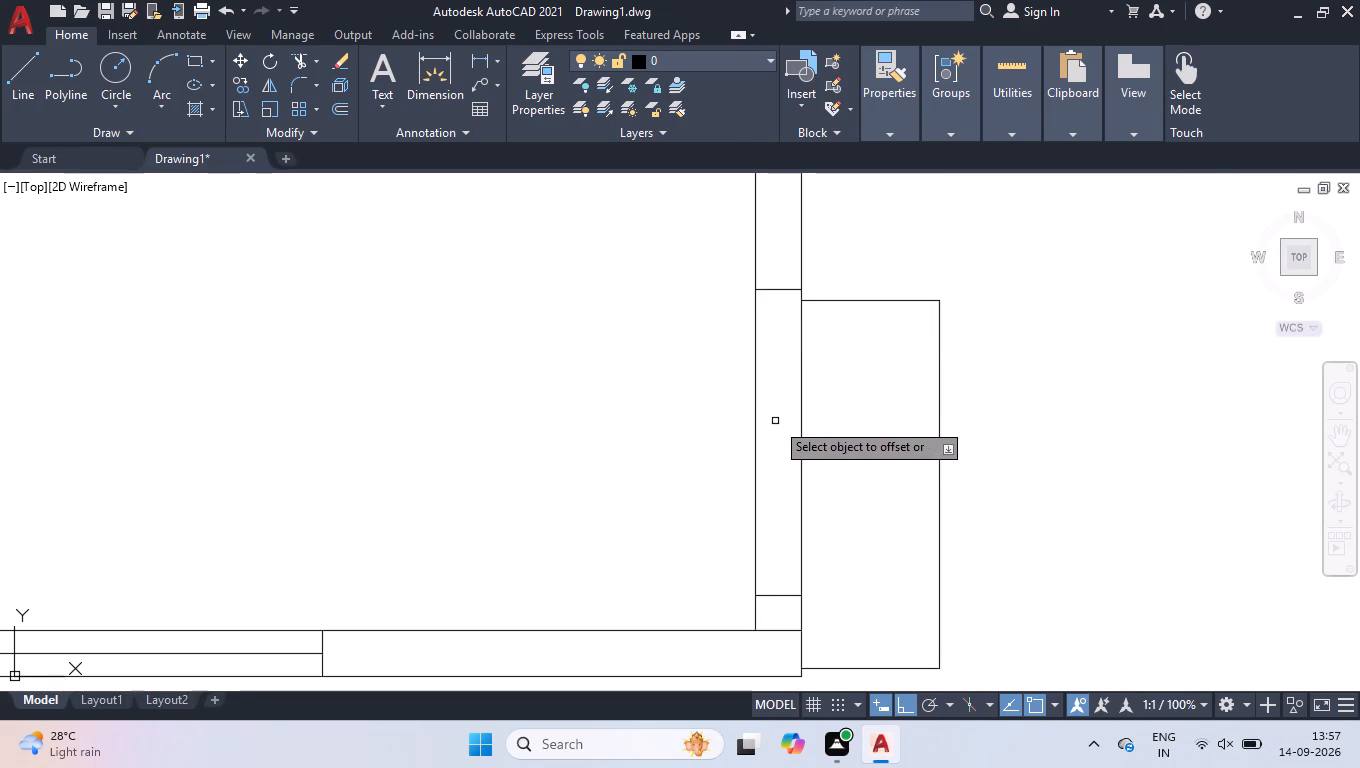
pyautogui.press('space')
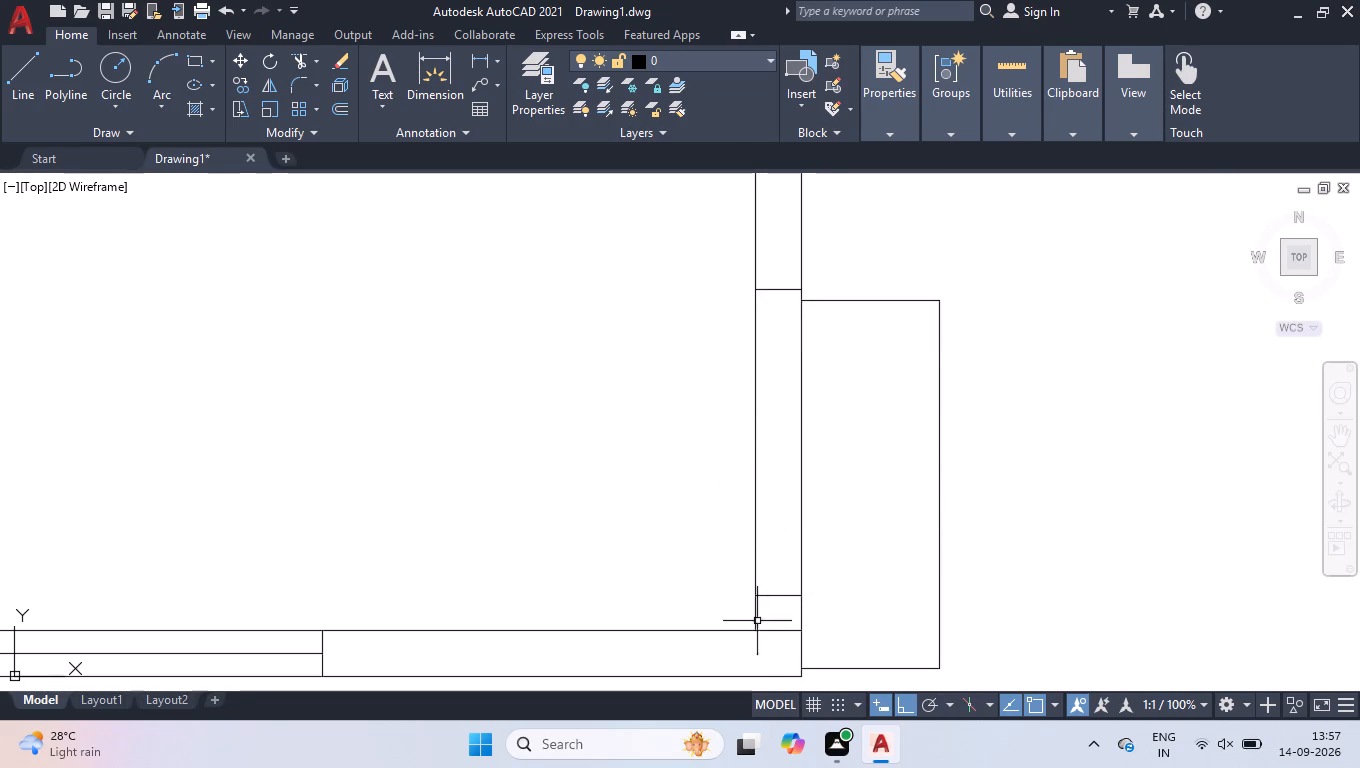
# Delete the original southern cross line in the partition wall, just above the room's southeast corner.
pyautogui.moveTo(739, 587); pyautogui.dragTo(754, 596)
pyautogui.click(837, 610)
pyautogui.press('Delete')
# Move the remaining cross line in the partition wall 4" south, using its midpoint.
pyautogui.click(693, 265)
pyautogui.click(832, 317)
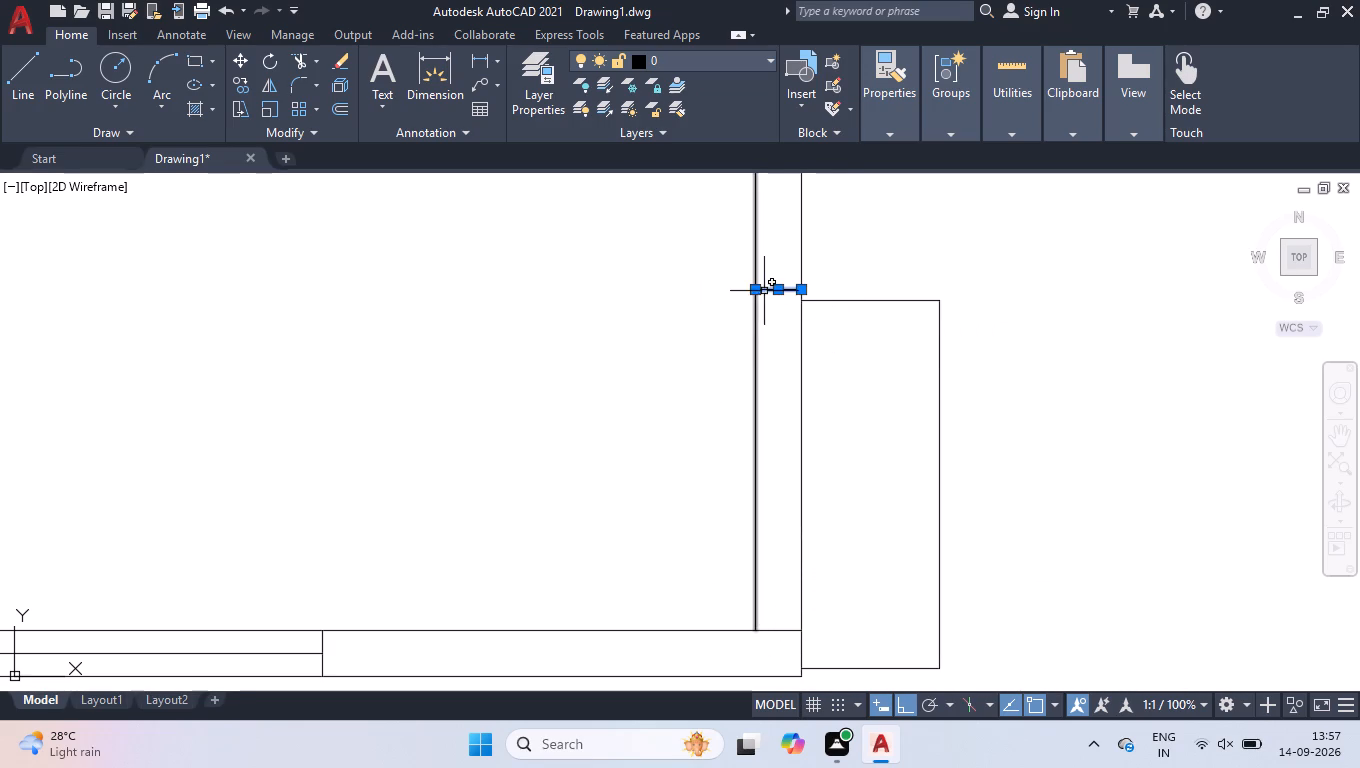
pyautogui.click(778, 292)
pyautogui.press('4')
pyautogui.press('Return')
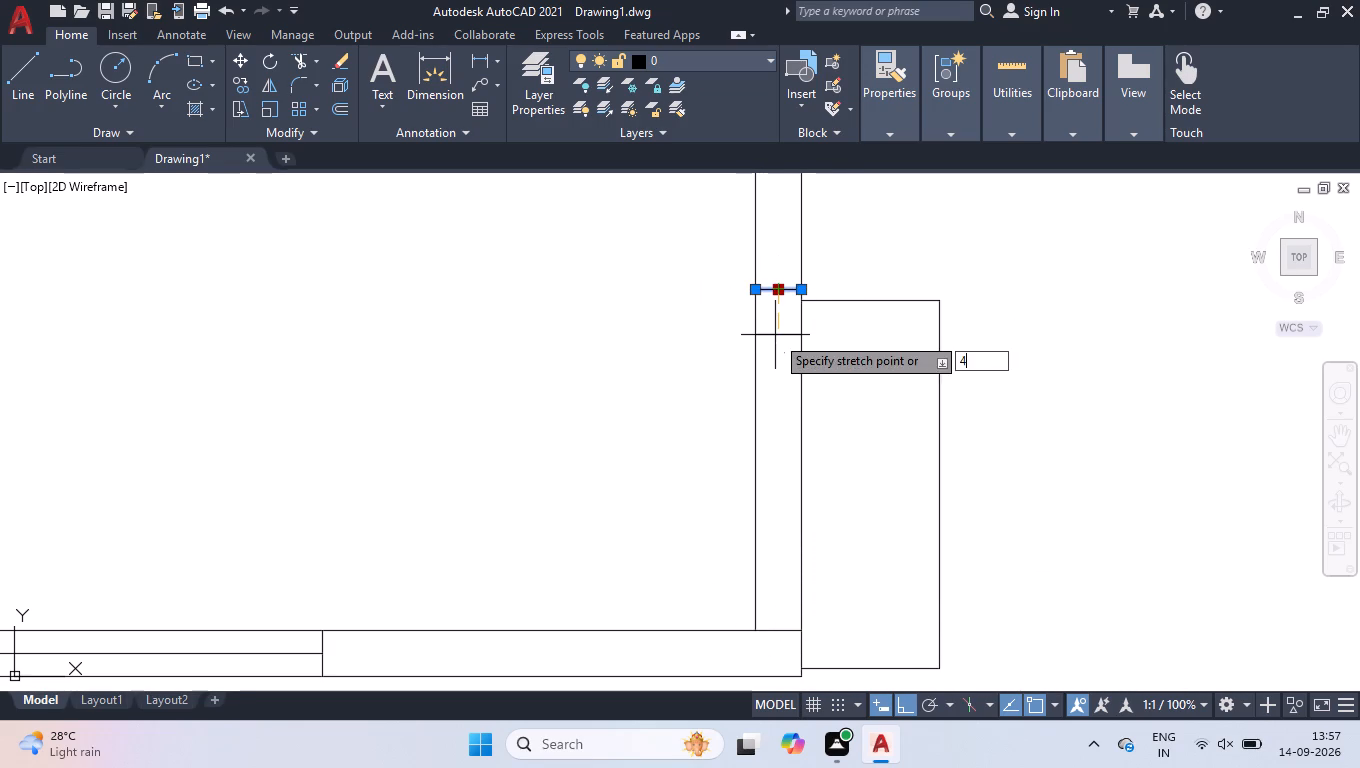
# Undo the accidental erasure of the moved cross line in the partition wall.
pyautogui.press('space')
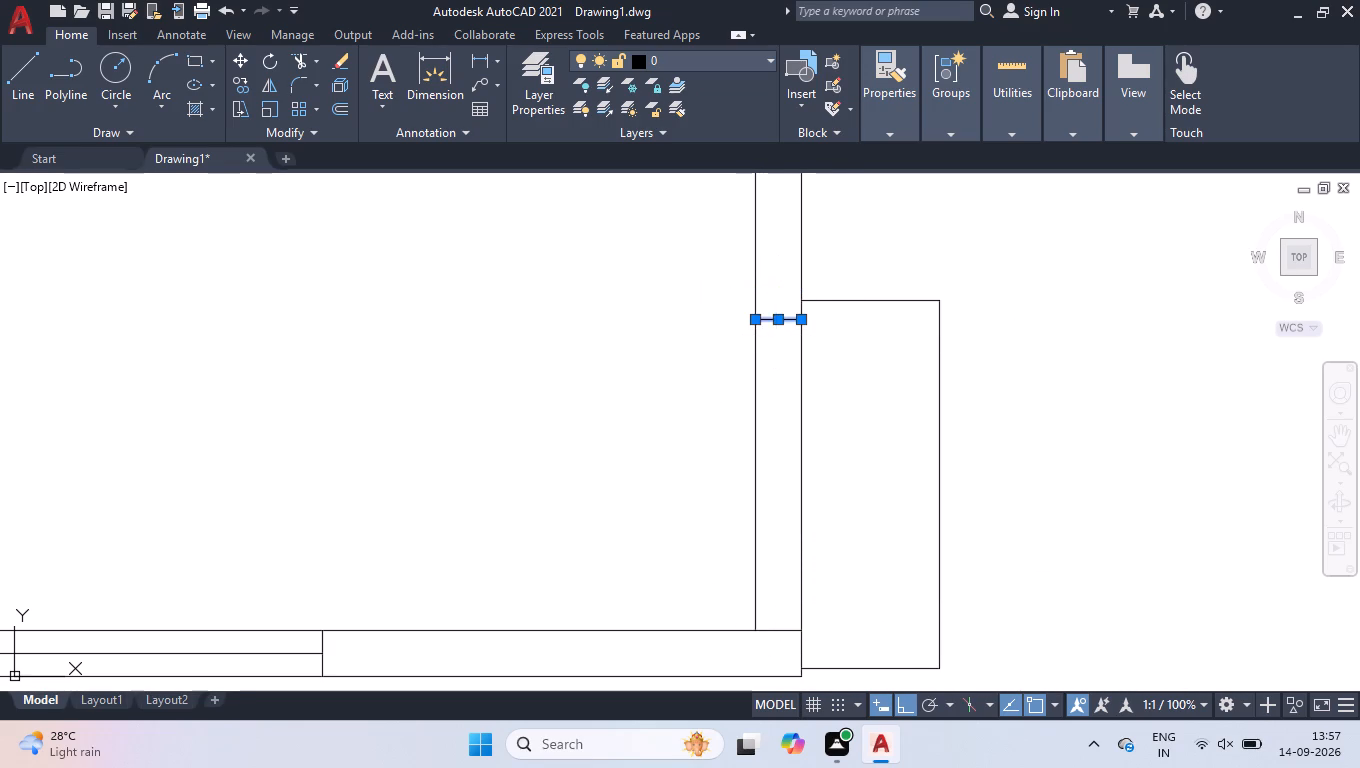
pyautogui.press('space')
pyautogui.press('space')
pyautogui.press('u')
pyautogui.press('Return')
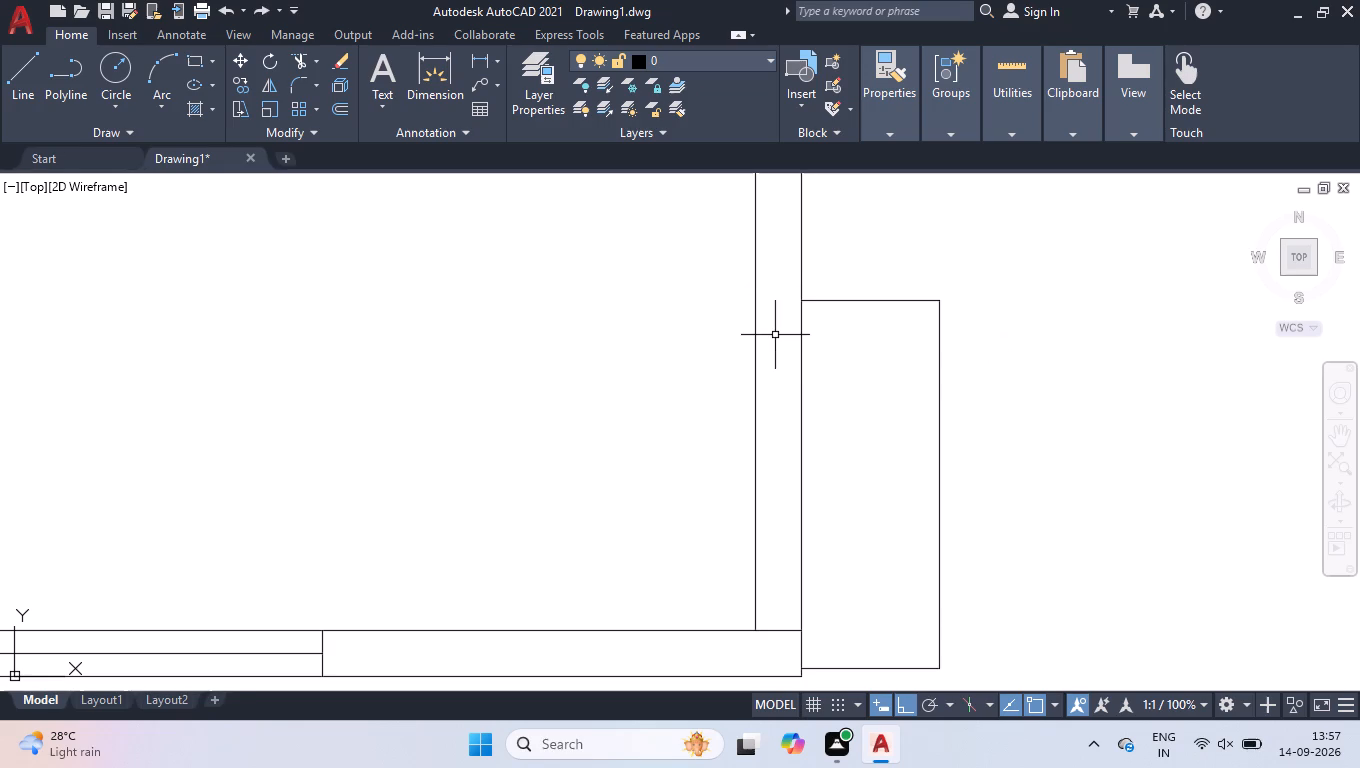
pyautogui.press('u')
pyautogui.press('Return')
# Trim both partition wall lines between the cross line and the room's south wall to open a doorway beside the rectangle.
pyautogui.write('TR')
pyautogui.press('Return')
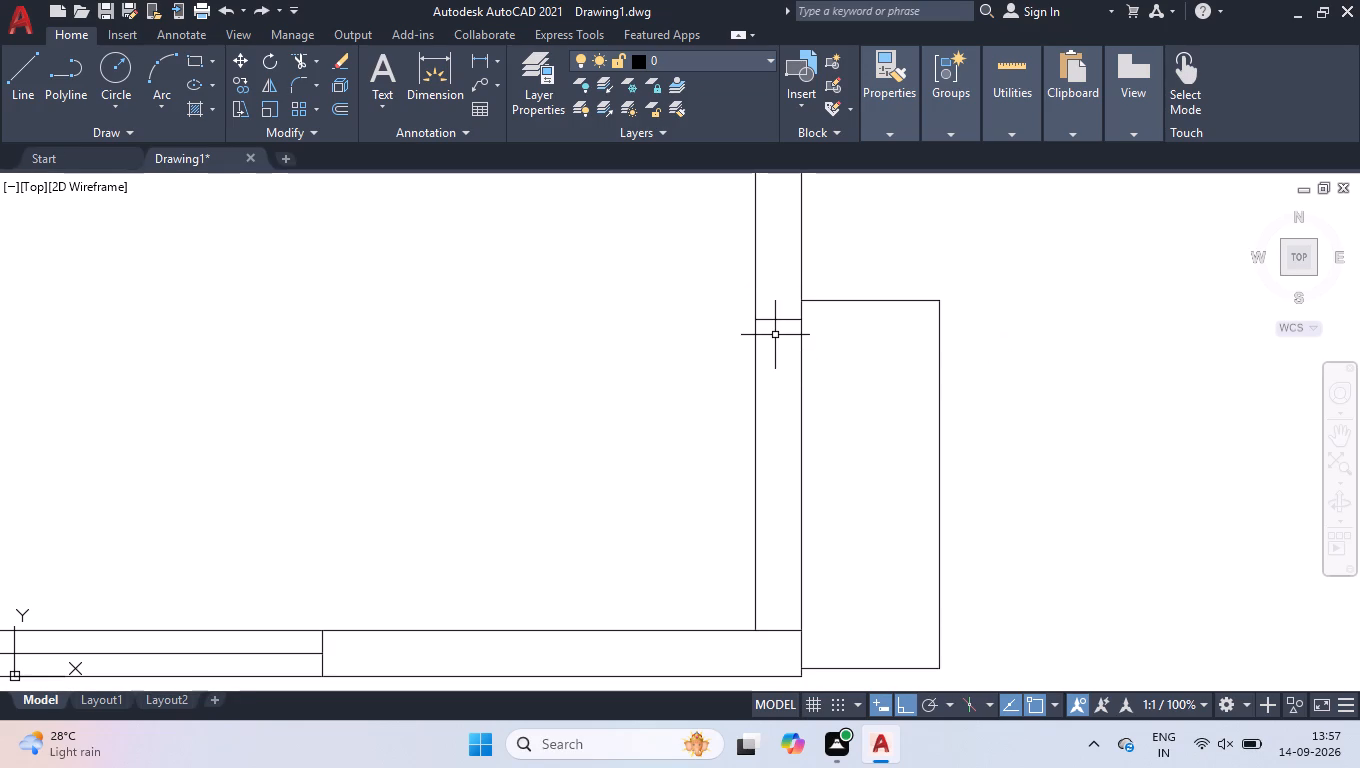
pyautogui.click(857, 376)
pyautogui.click(287, 432)
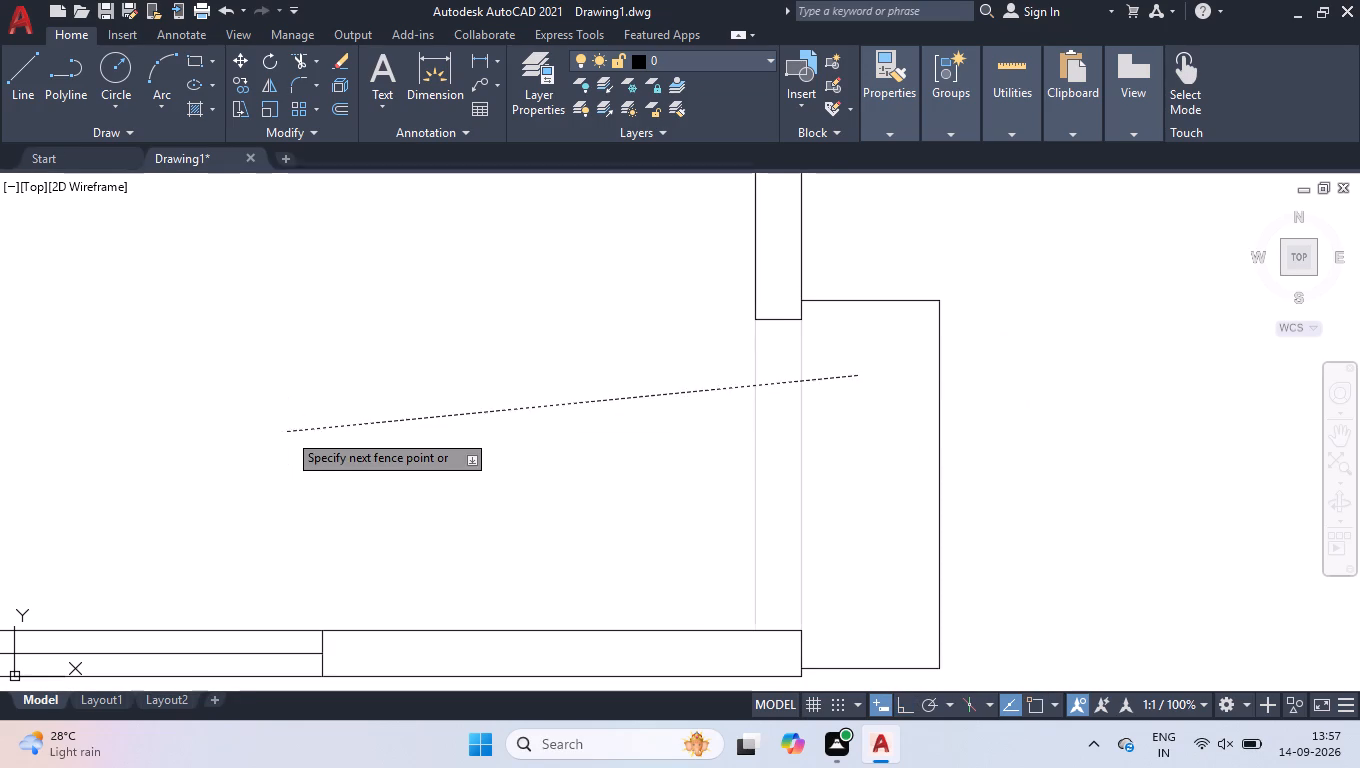
pyautogui.press('space')
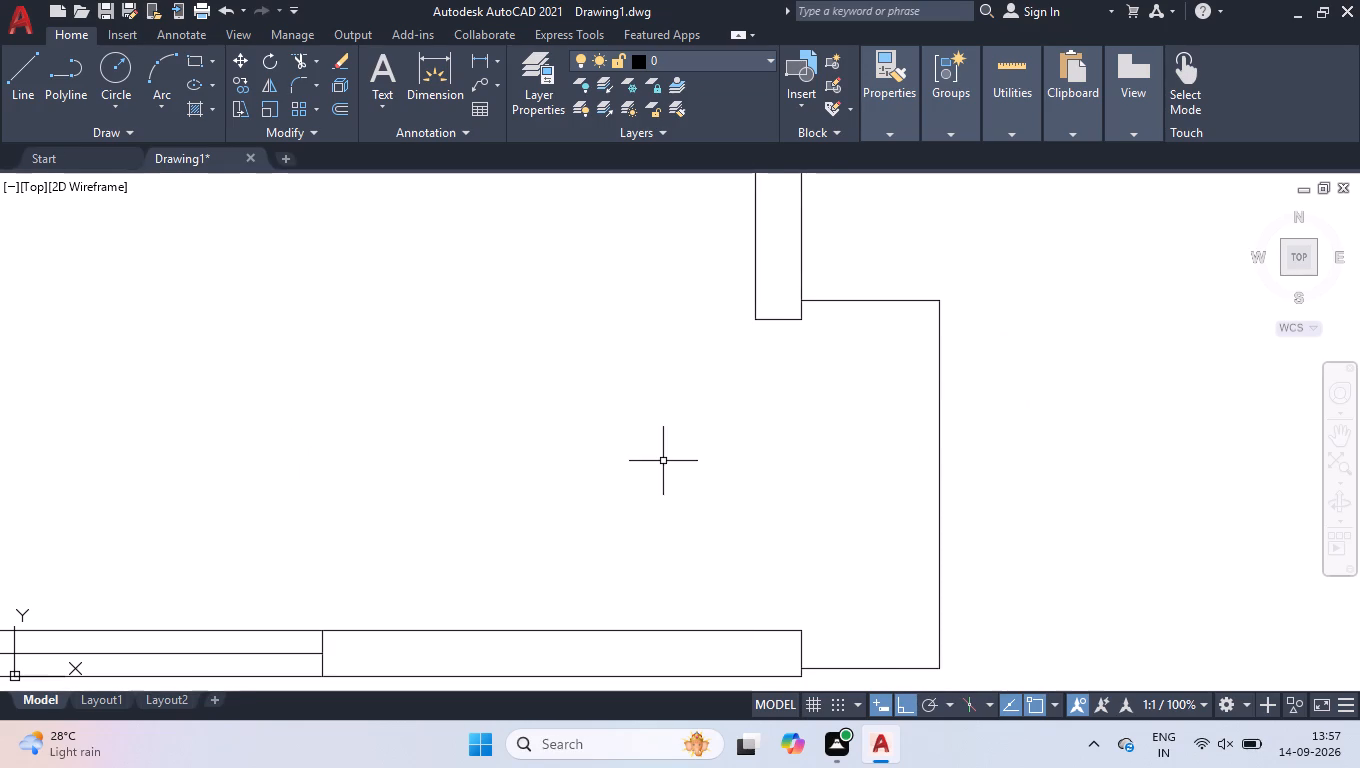
# Offset the east edge of the rectangle outside the doorway 1' to the west.
pyautogui.write('OFF')
pyautogui.press('Return')
pyautogui.write("1'")
pyautogui.press('Return')
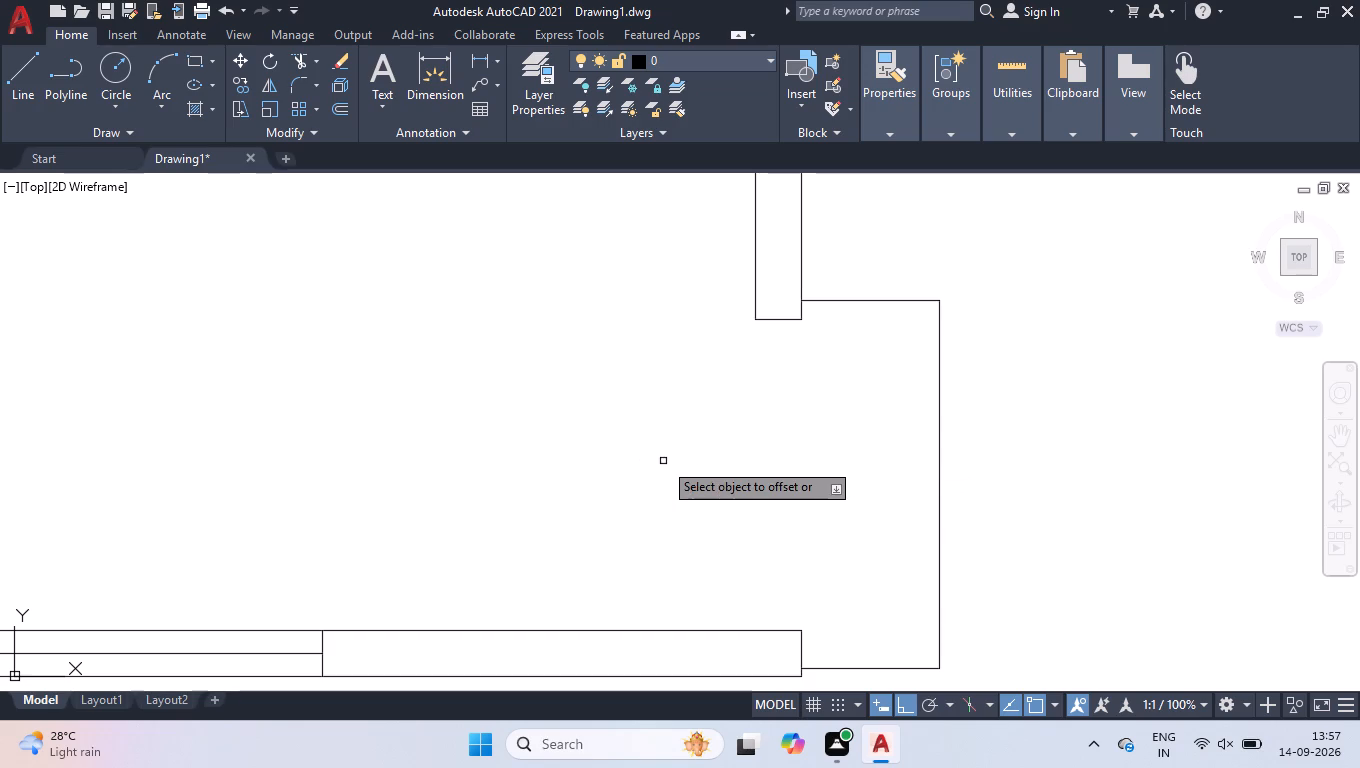
pyautogui.click(938, 521)
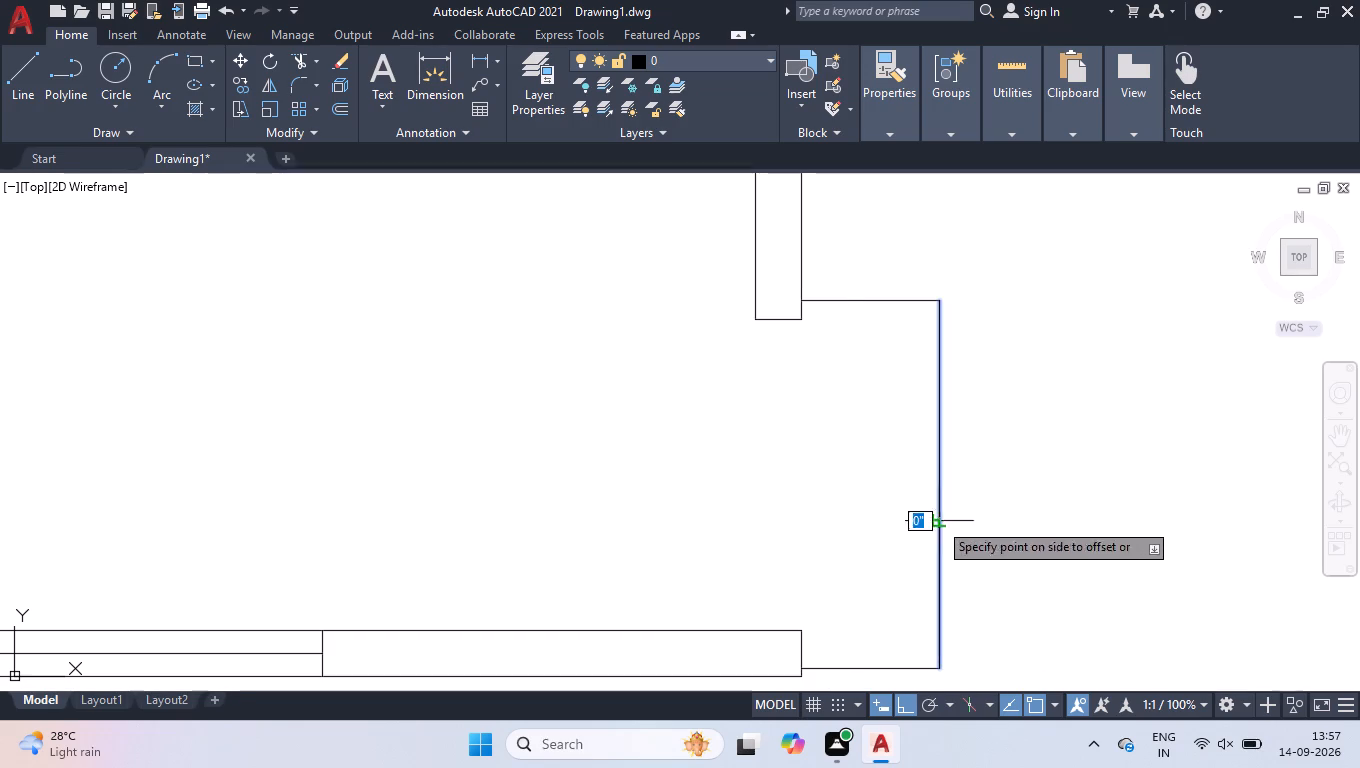
pyautogui.click(819, 514)
pyautogui.press('space')
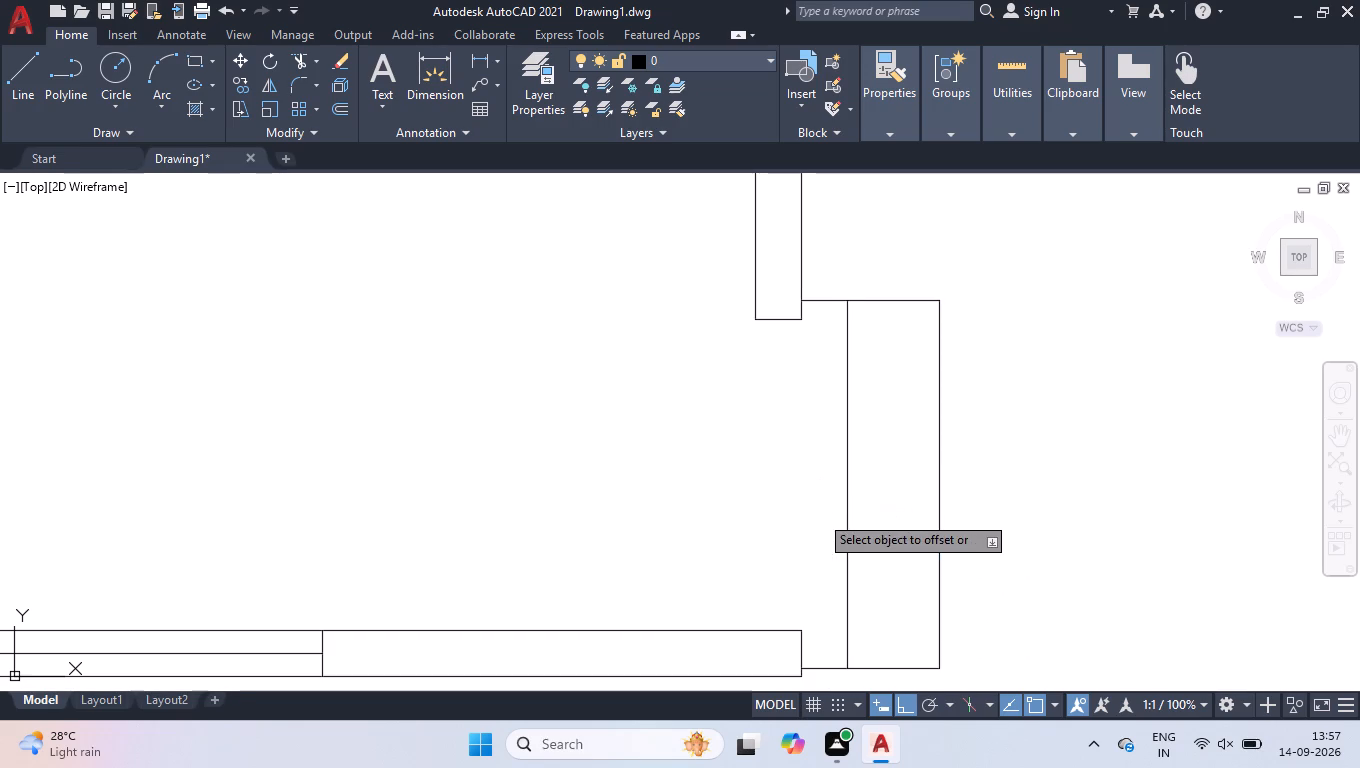
# Measure the gap between the partition wall's north end and the wall corner of the room to its east.
pyautogui.scroll(-2, 768, 528)
pyautogui.scroll(-1, 639, 520)
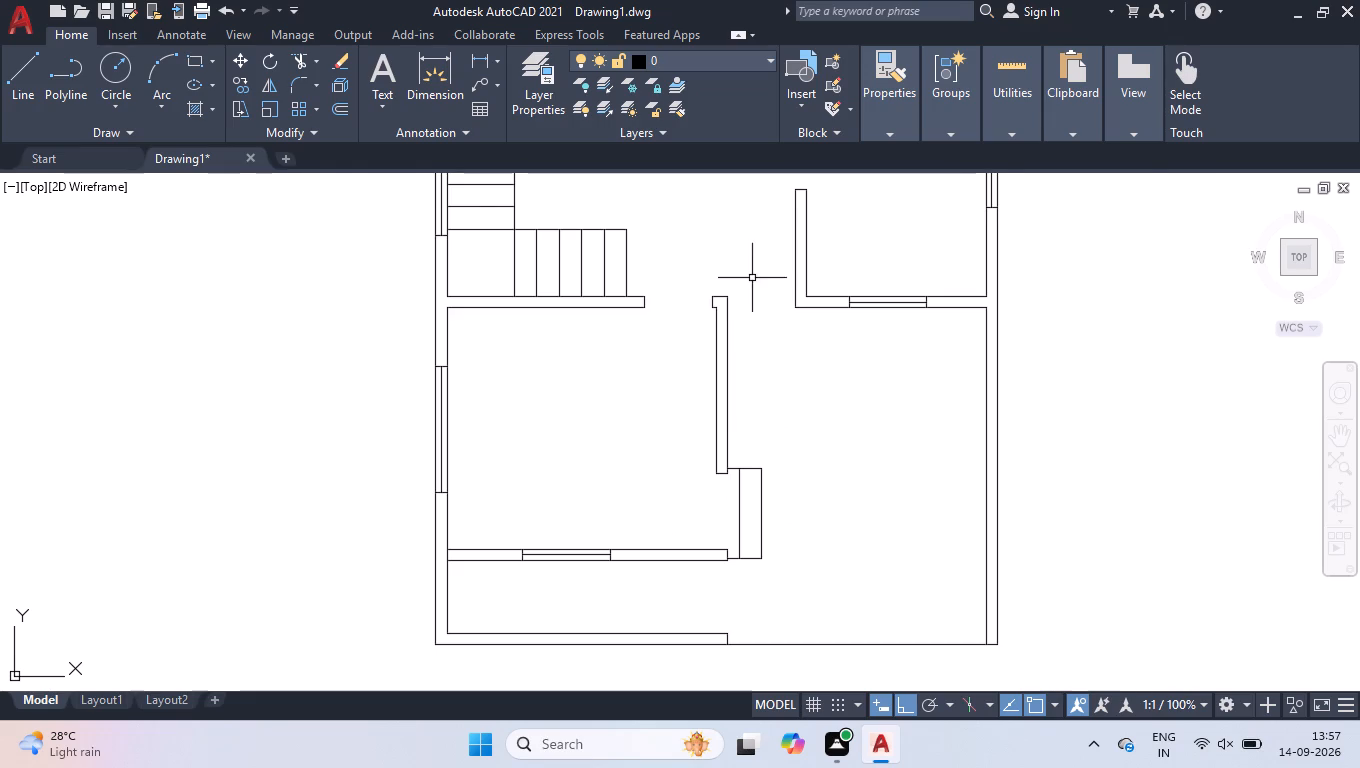
pyautogui.scroll(3, 751, 274)
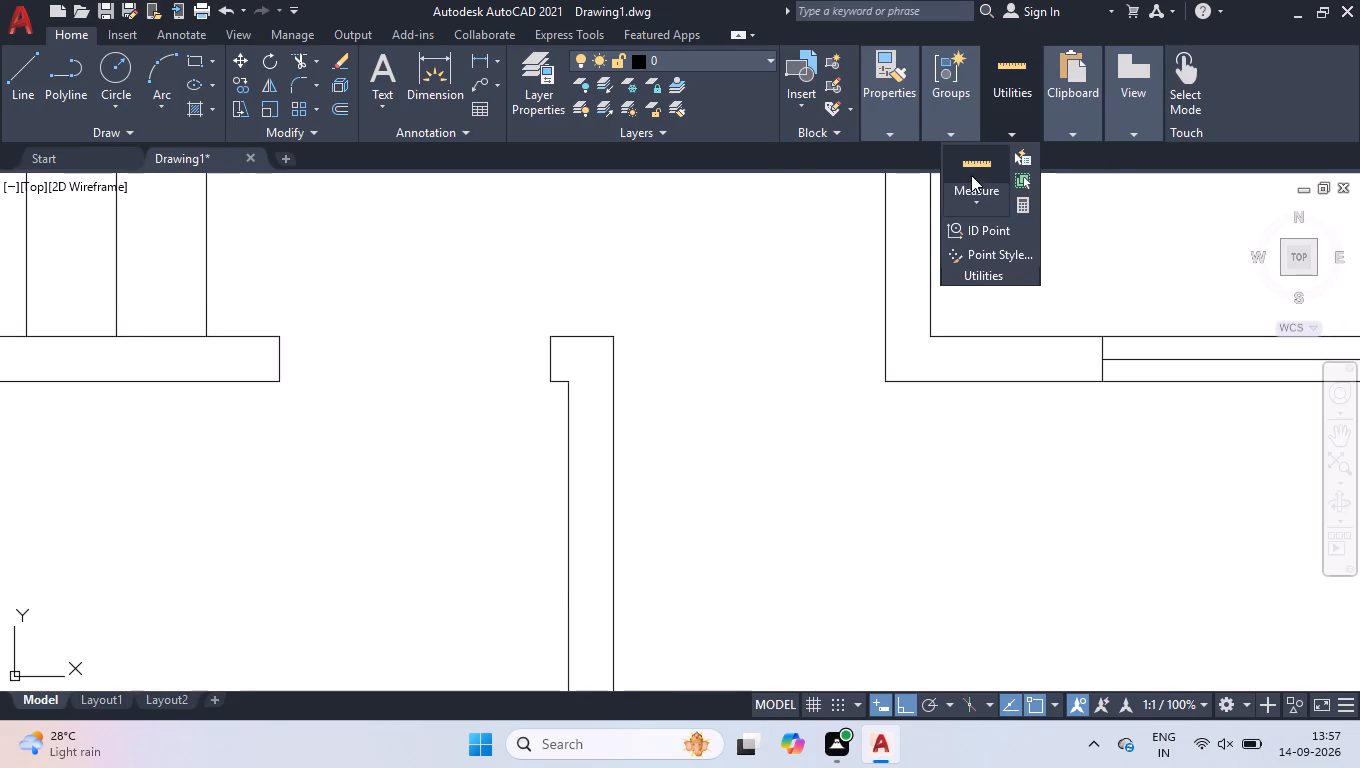
pyautogui.click(971, 175)
pyautogui.press('space')
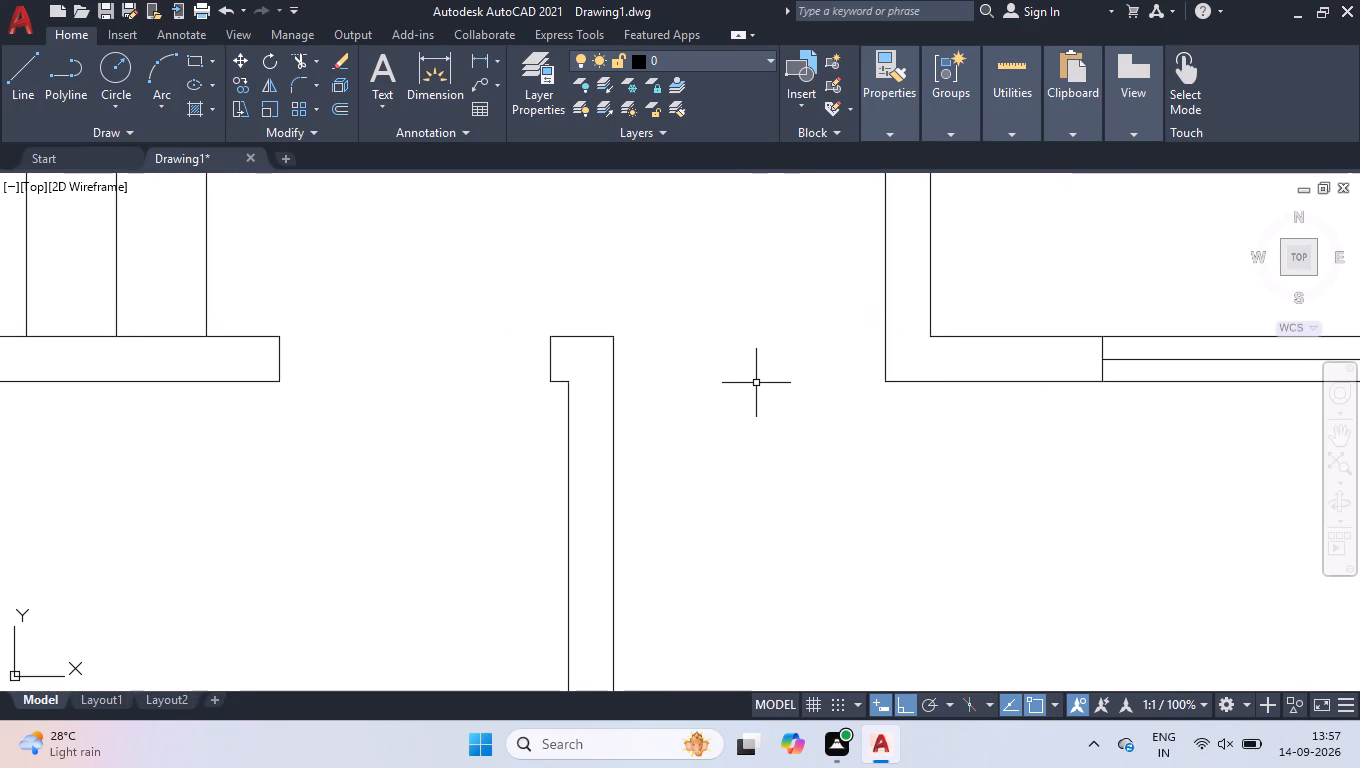
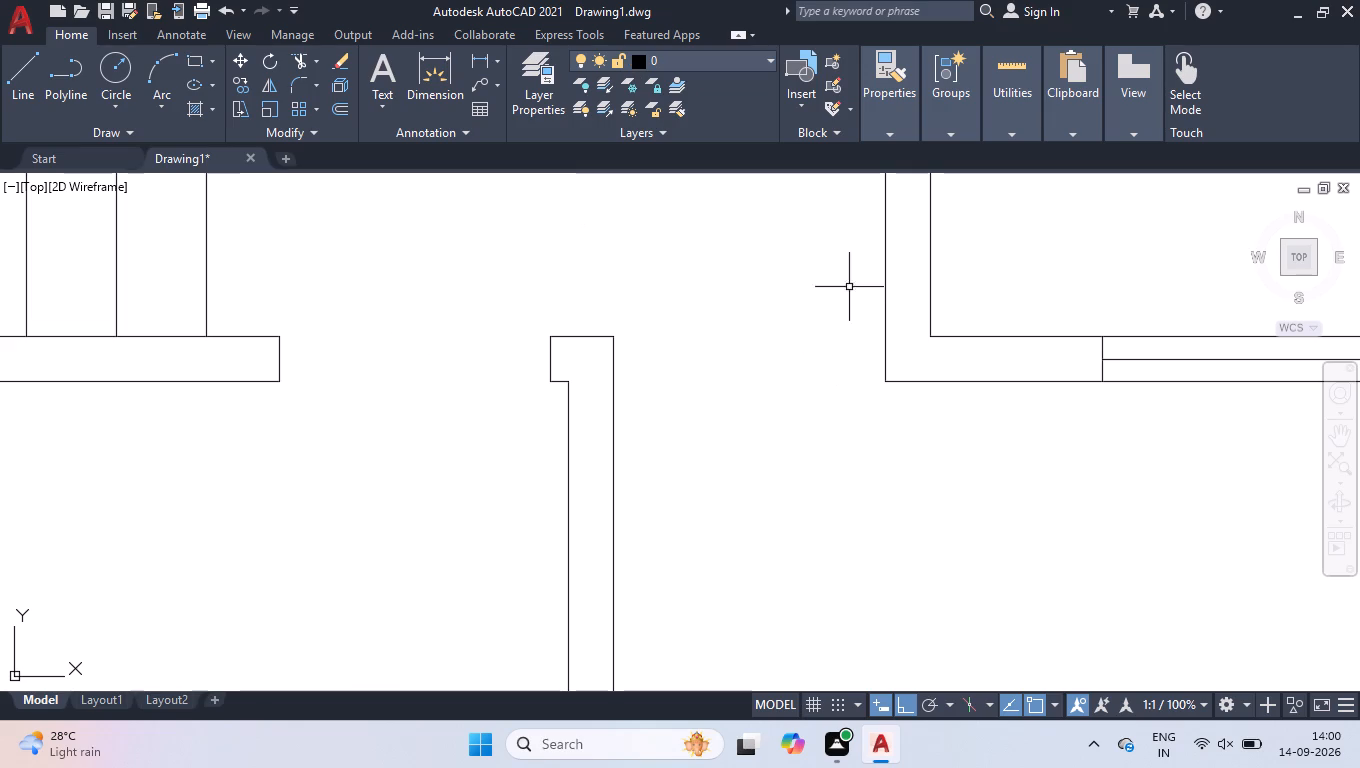
# Insert five Door - Imperial blocks in a row in the empty area west of the floor plan.
pyautogui.scroll(-4, 660, 356)
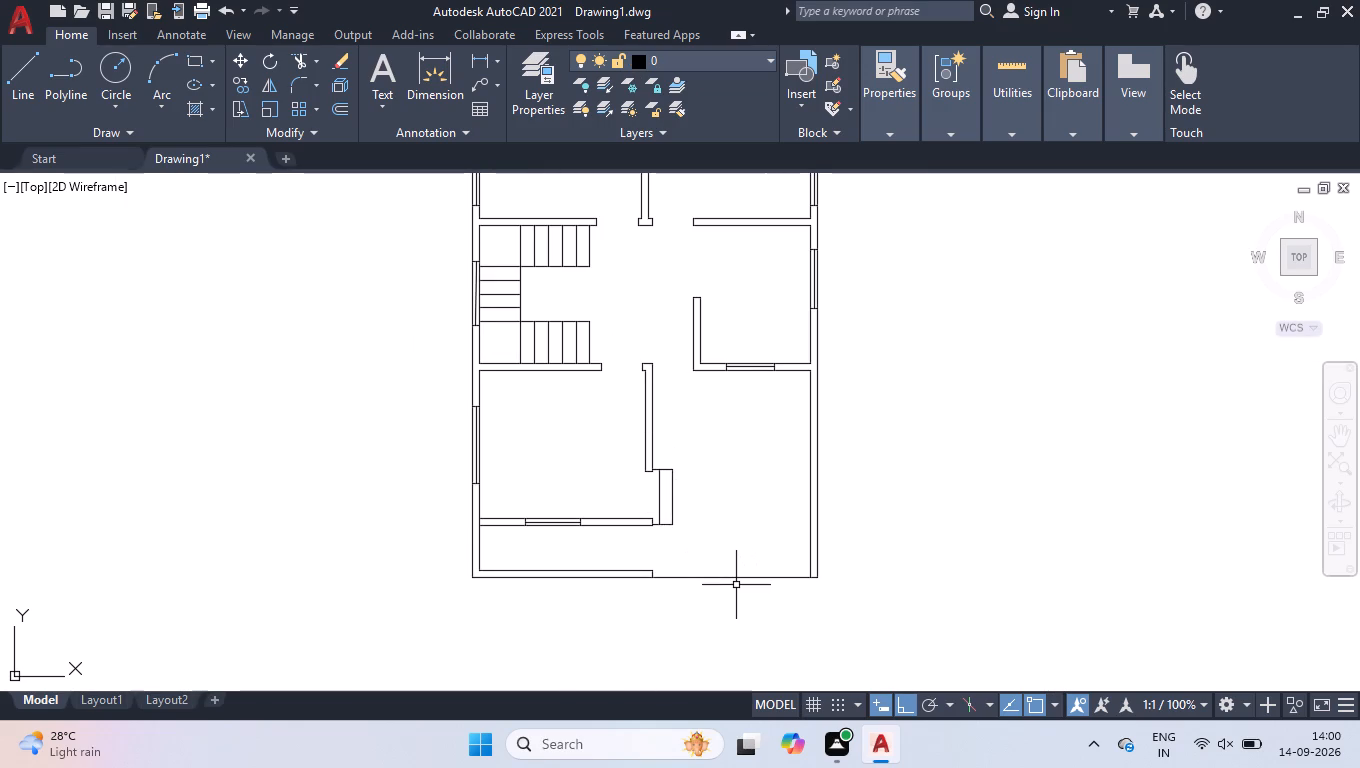
pyautogui.click(1301, 255)
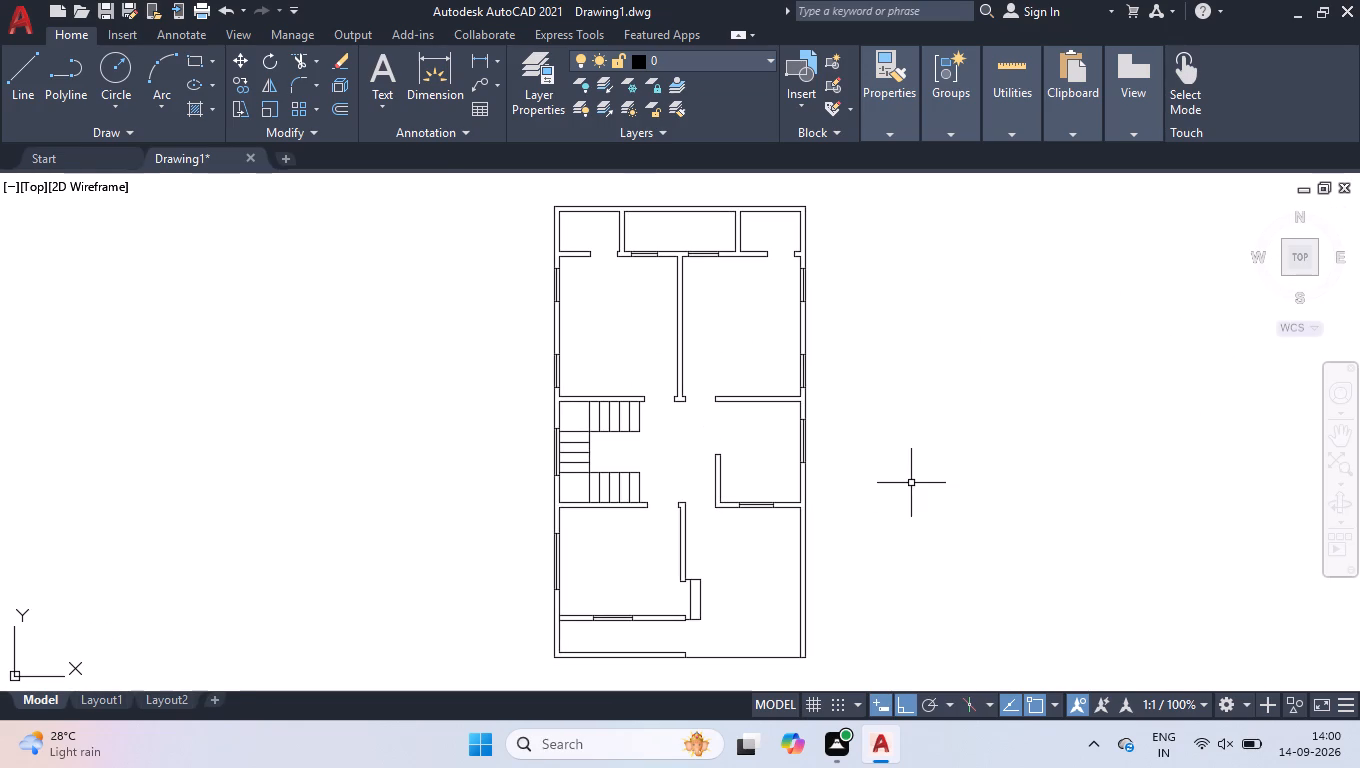
pyautogui.hotkey('ctrl', '3')
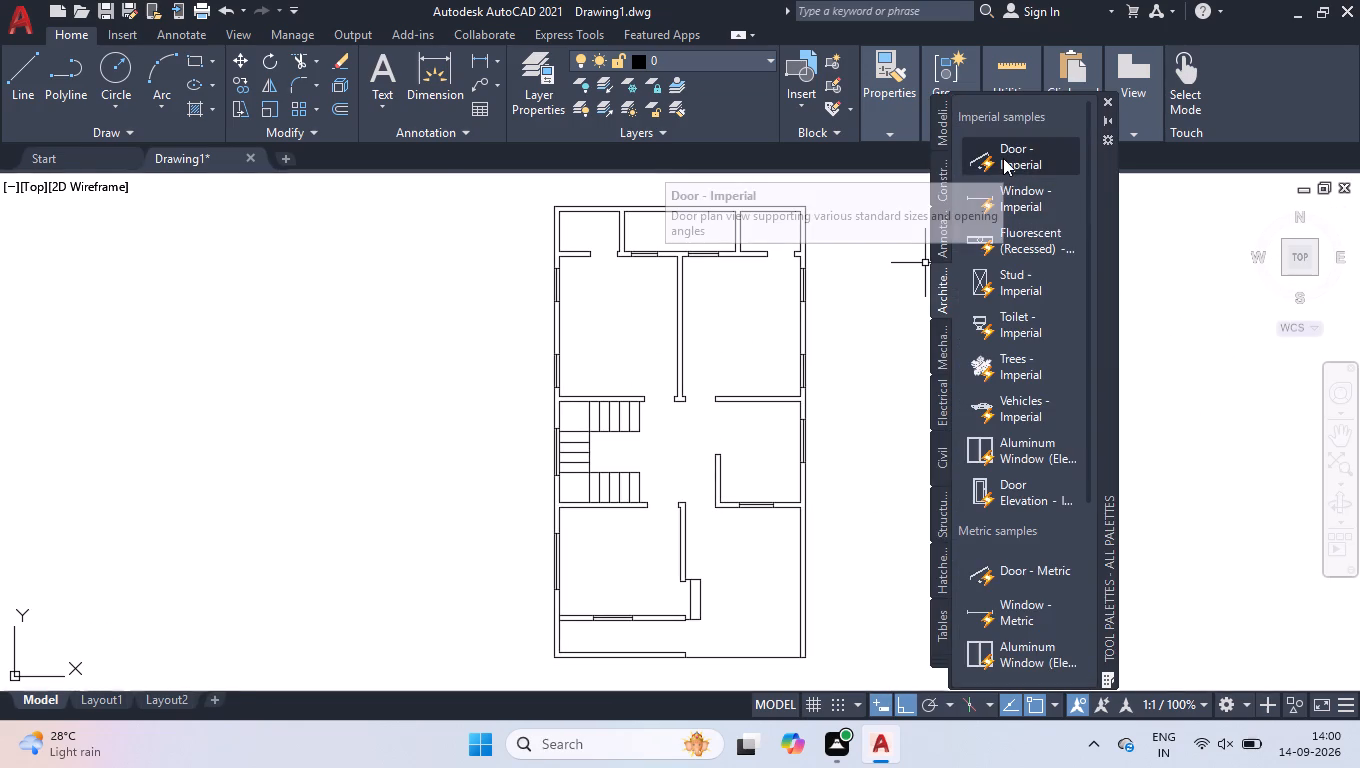
pyautogui.click(1003, 158)
pyautogui.click(195, 364)
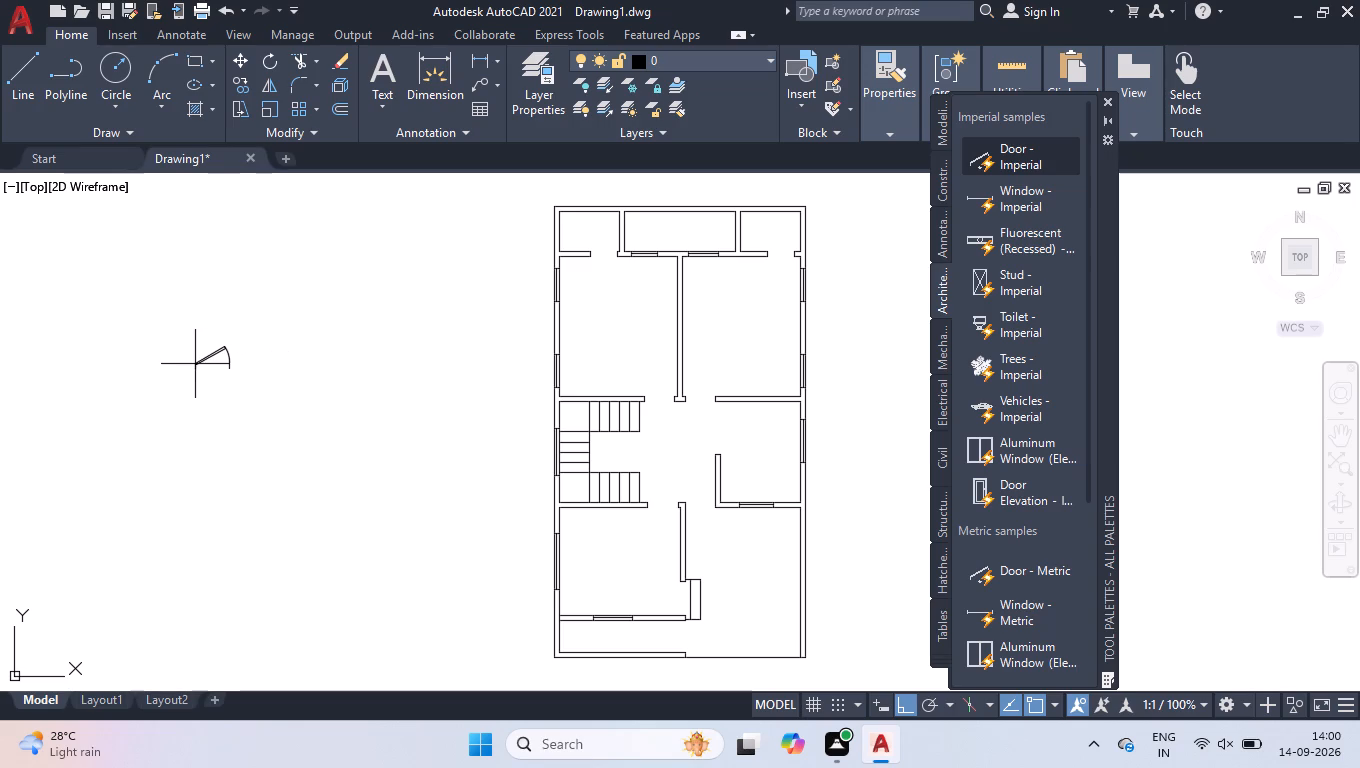
pyautogui.press('space')
pyautogui.click(249, 366)
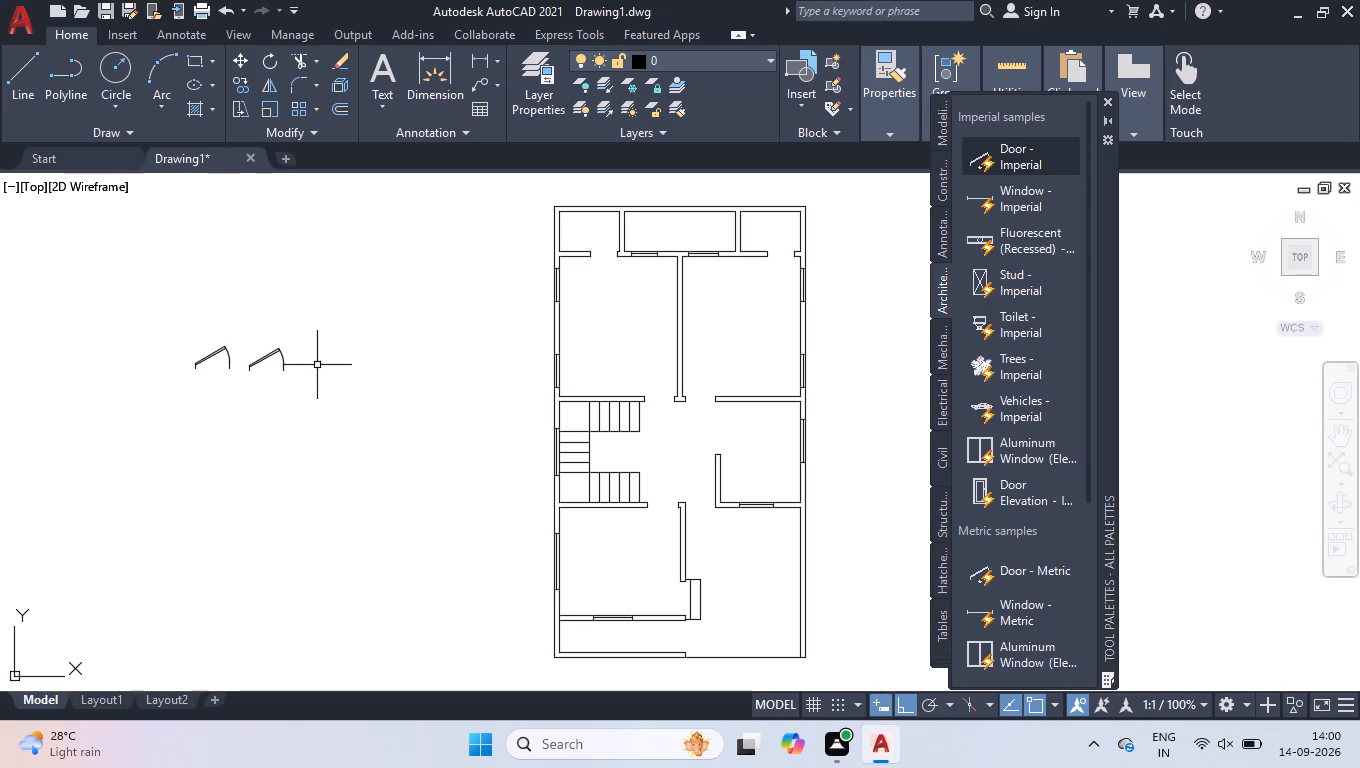
pyautogui.press('space')
pyautogui.click(302, 372)
pyautogui.press('space')
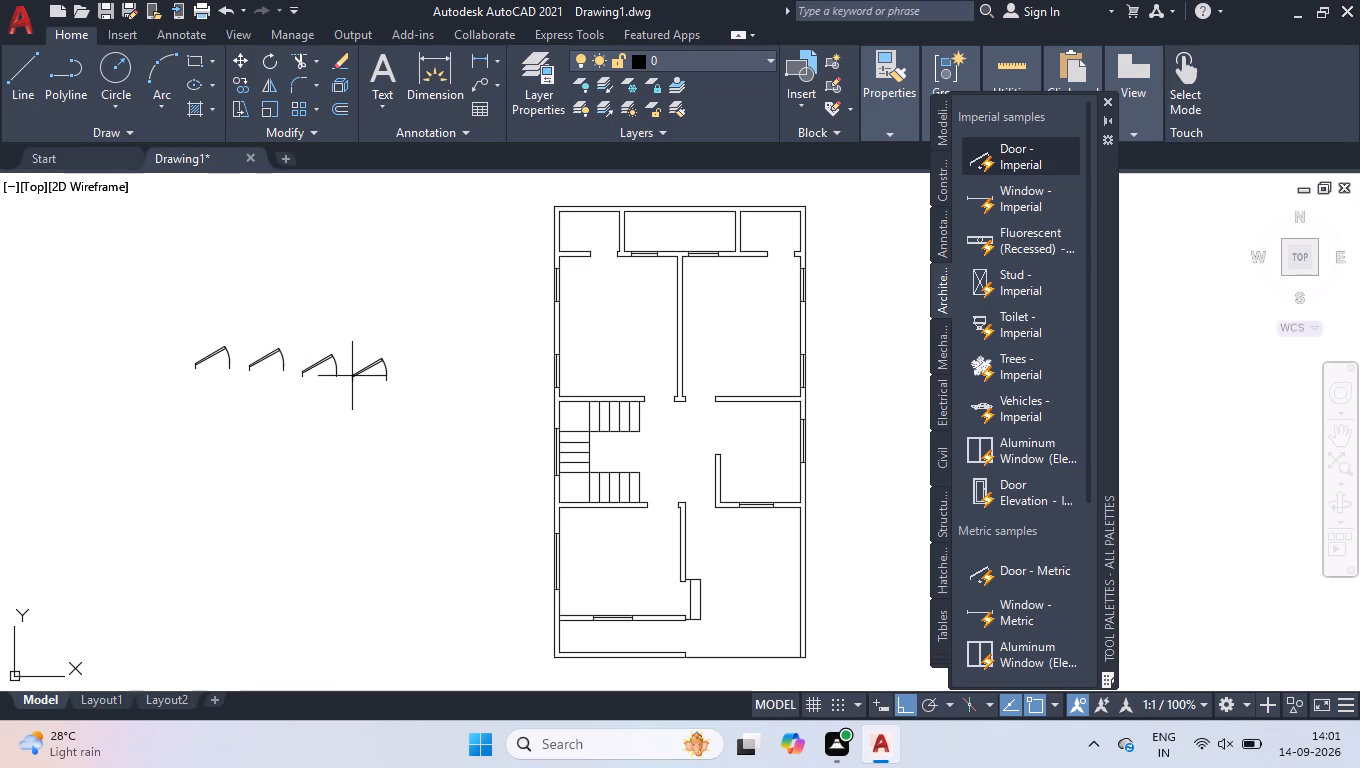
pyautogui.click(351, 377)
pyautogui.press('space')
pyautogui.click(406, 378)
# Place four more Door - Imperial blocks in a second row beneath the first row of doors.
pyautogui.press('space')
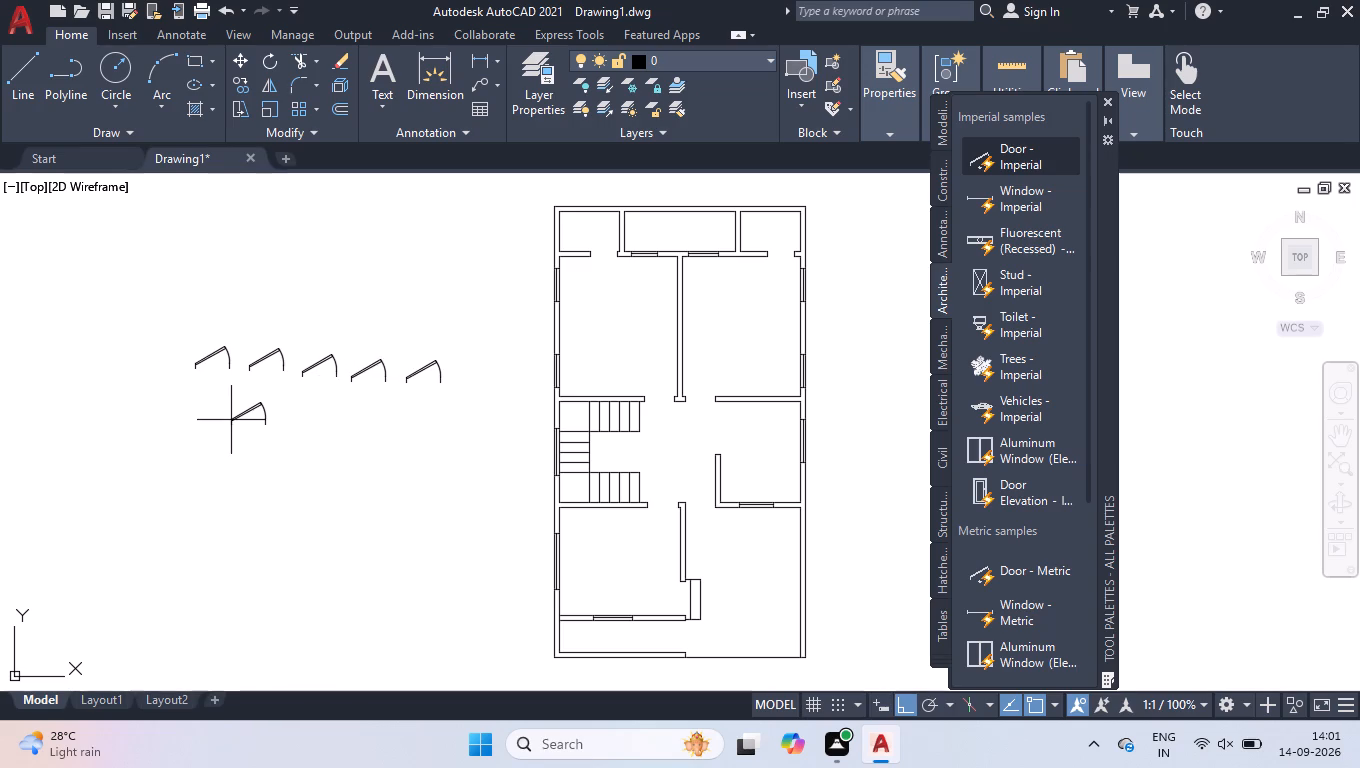
pyautogui.click(225, 411)
pyautogui.press('space')
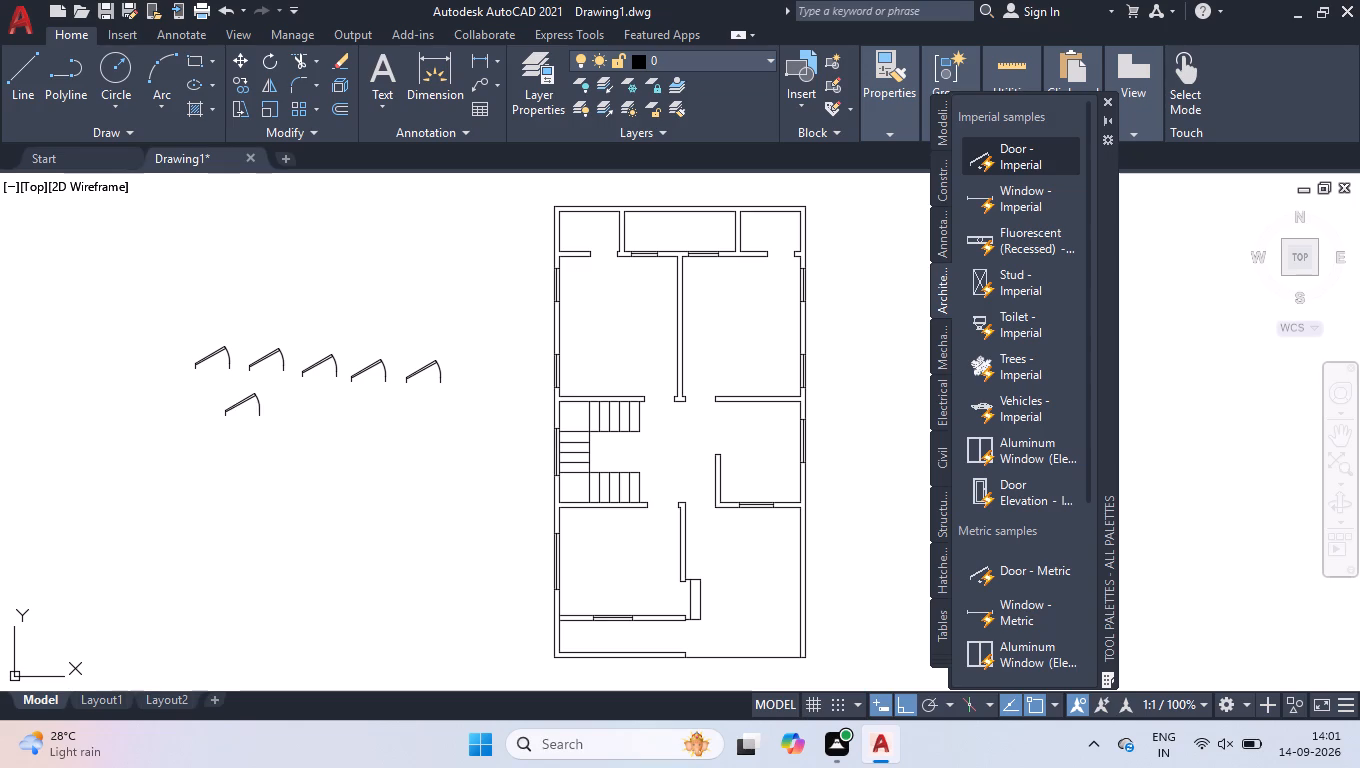
pyautogui.click(276, 414)
pyautogui.press('space')
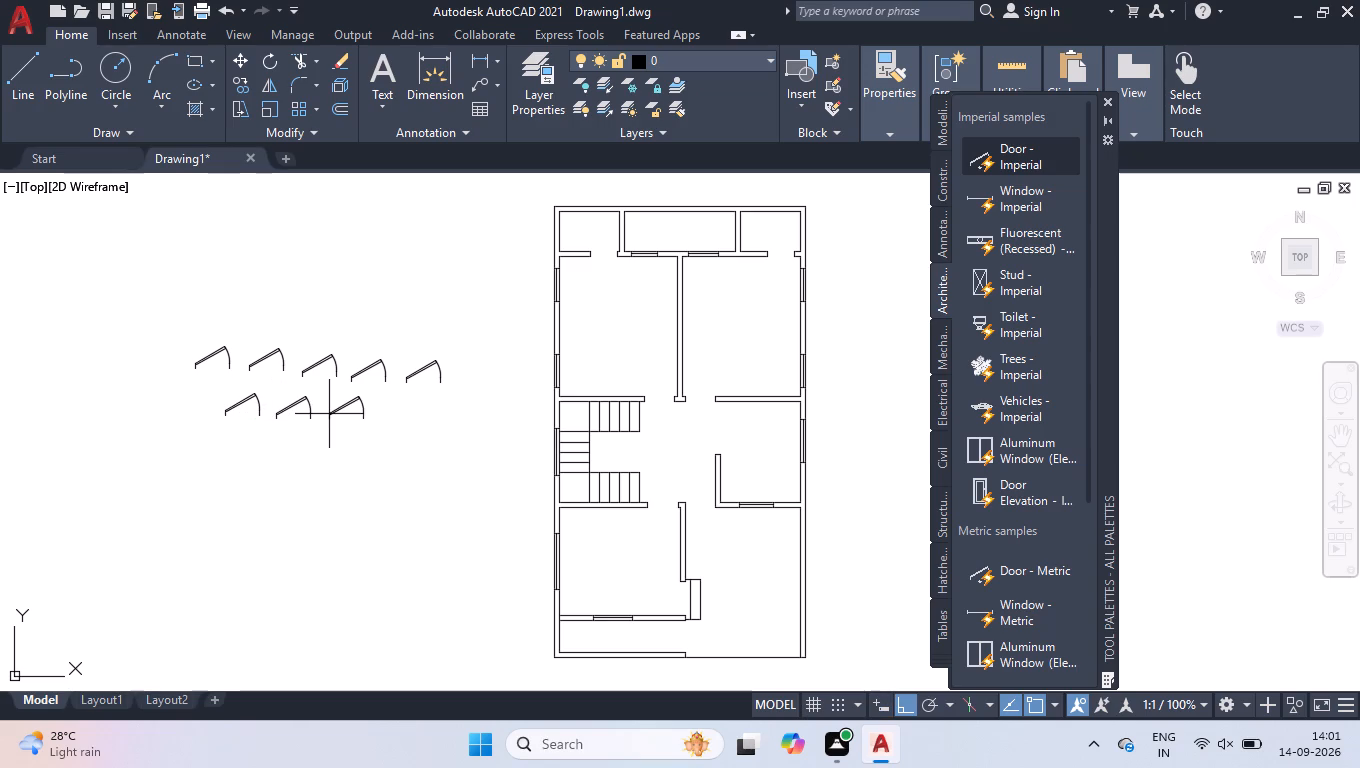
pyautogui.click(329, 414)
pyautogui.press('space')
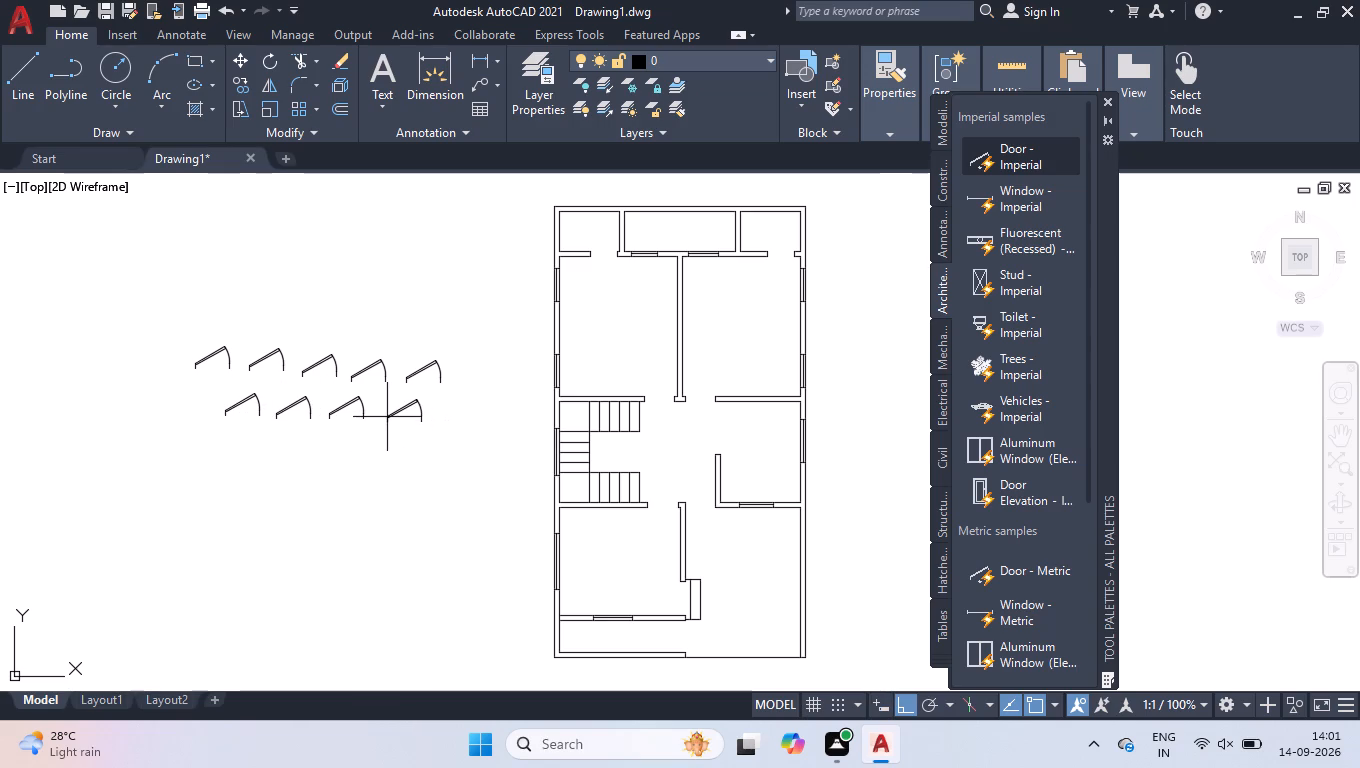
pyautogui.click(383, 416)
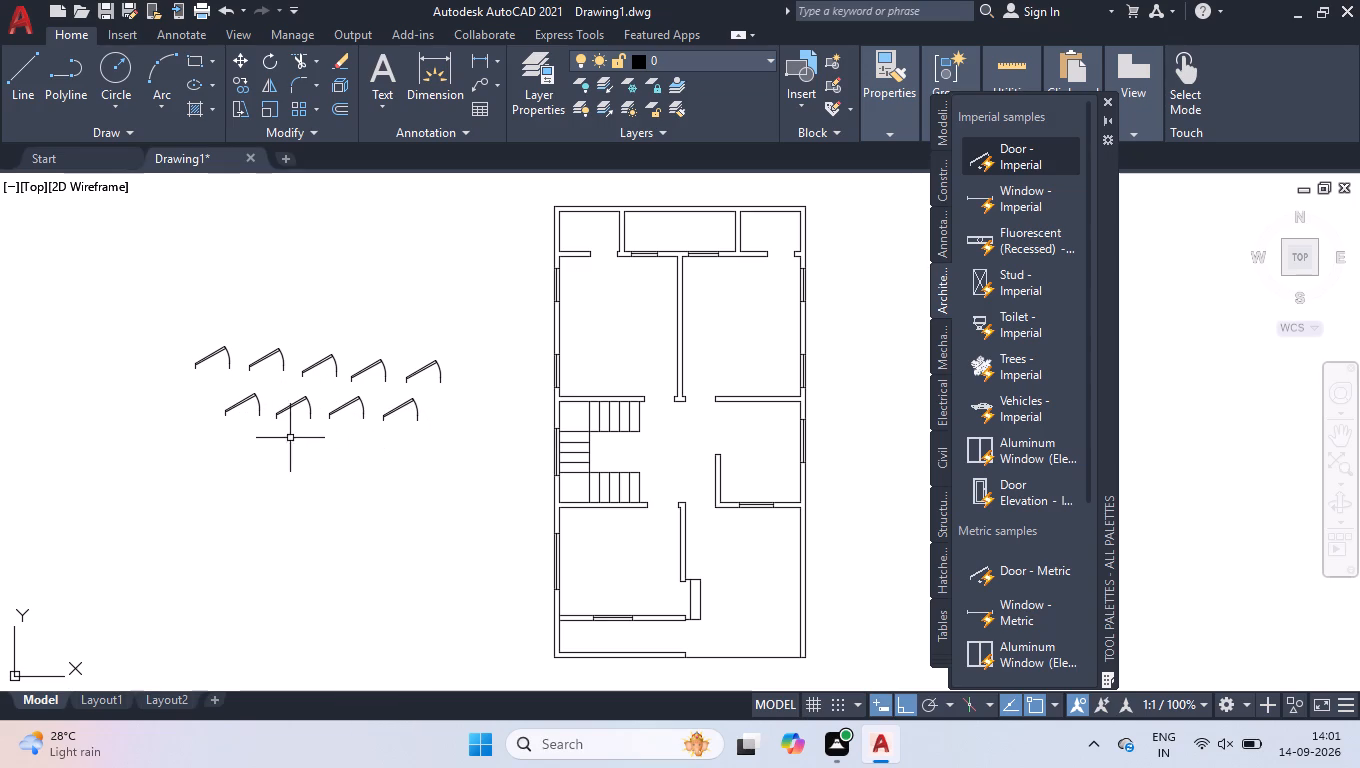
# Place six more Door - Imperial blocks beneath the second row, in rows of three, two and one.
pyautogui.press('space')
pyautogui.click(249, 453)
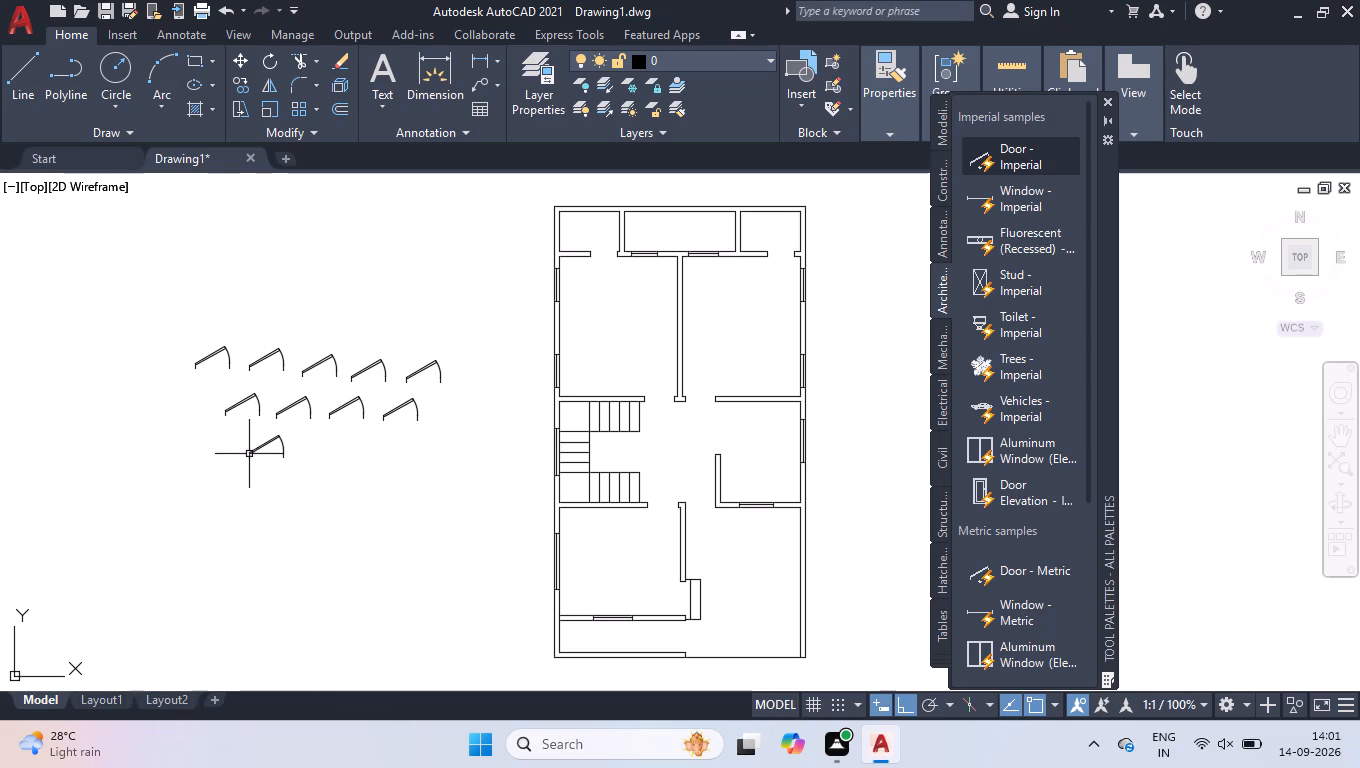
pyautogui.press('space')
pyautogui.click(308, 457)
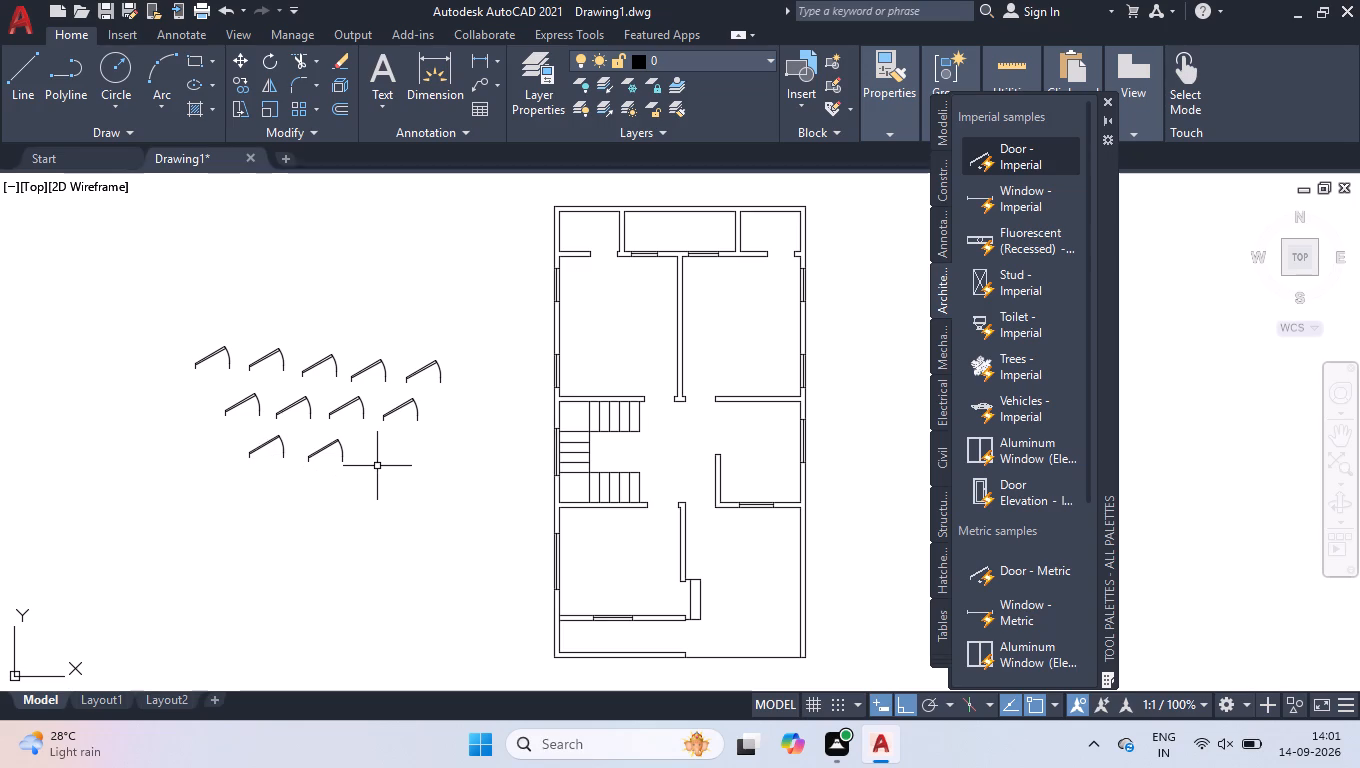
pyautogui.press('space')
pyautogui.click(364, 456)
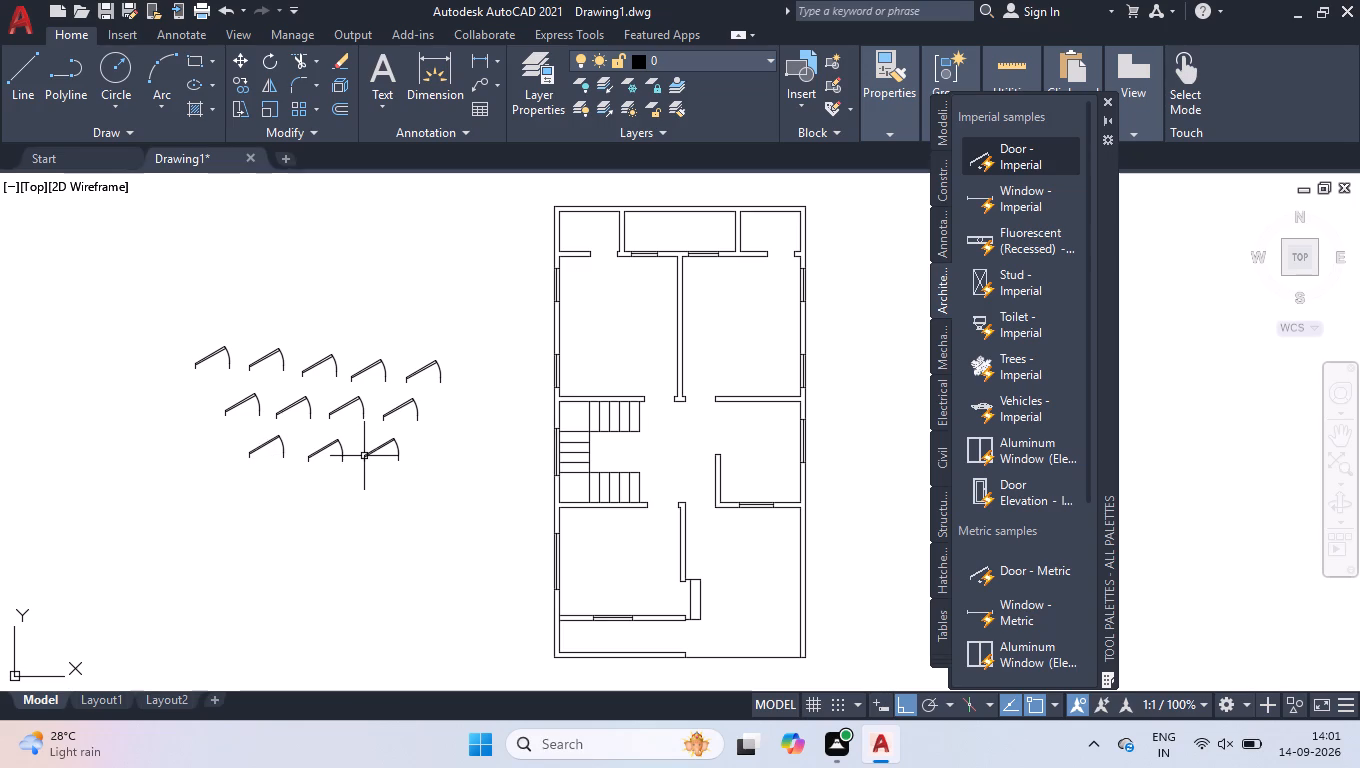
pyautogui.press('space')
pyautogui.click(276, 502)
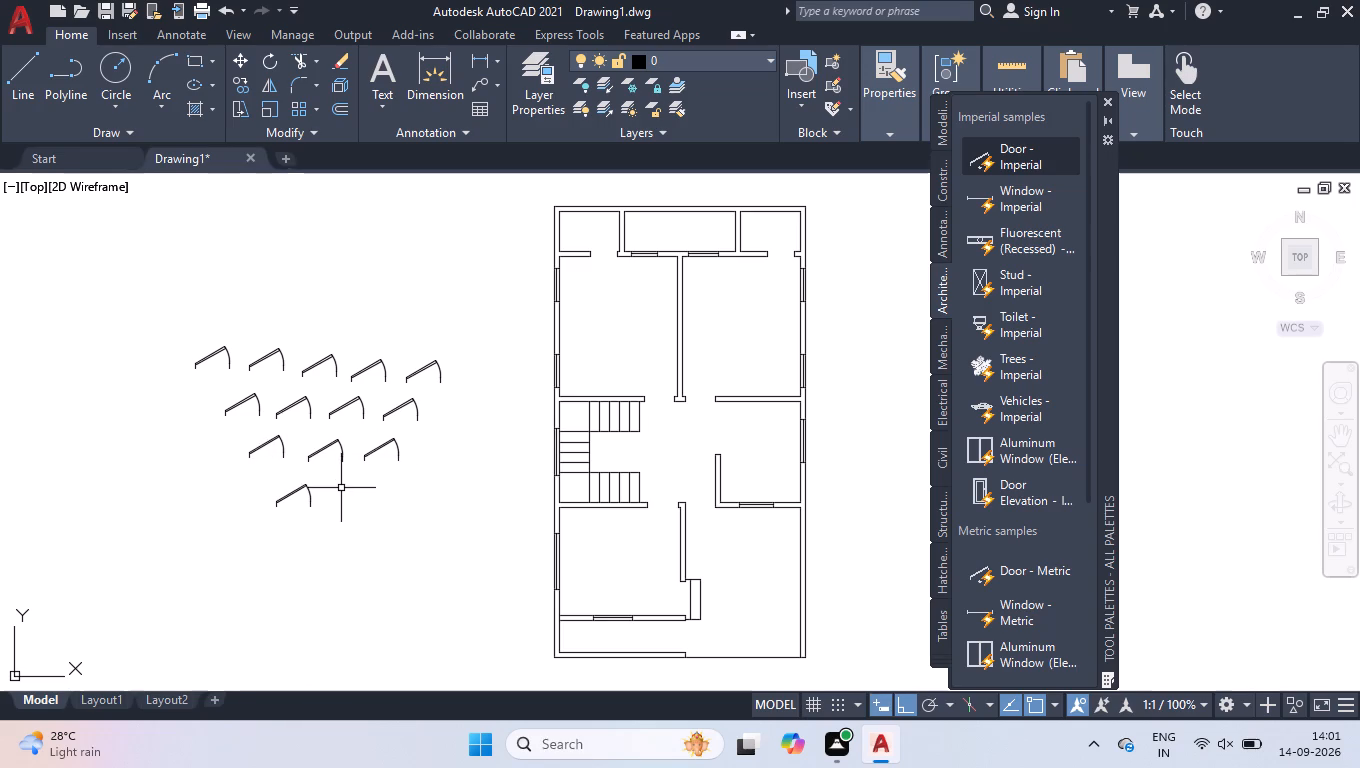
pyautogui.press('space')
pyautogui.click(345, 502)
pyautogui.press('space')
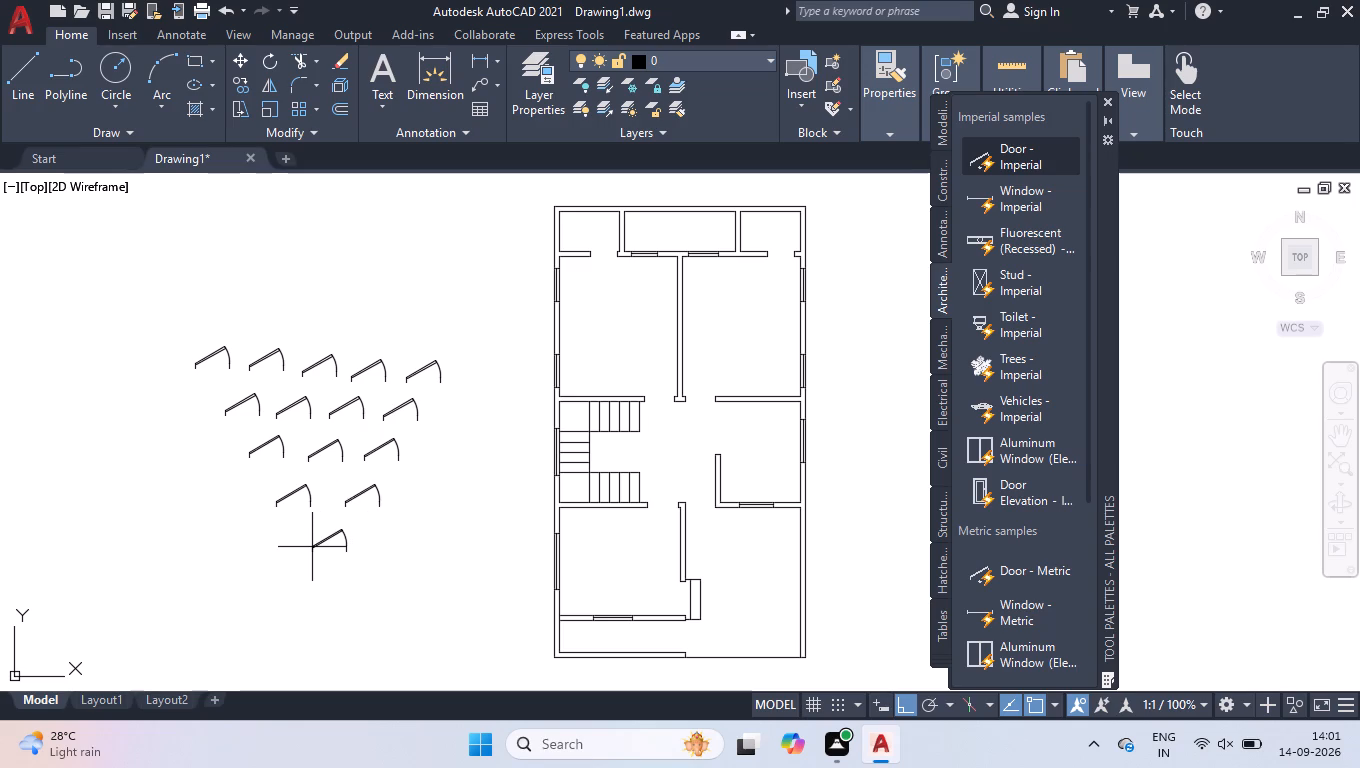
pyautogui.click(312, 547)
pyautogui.click(1103, 106)
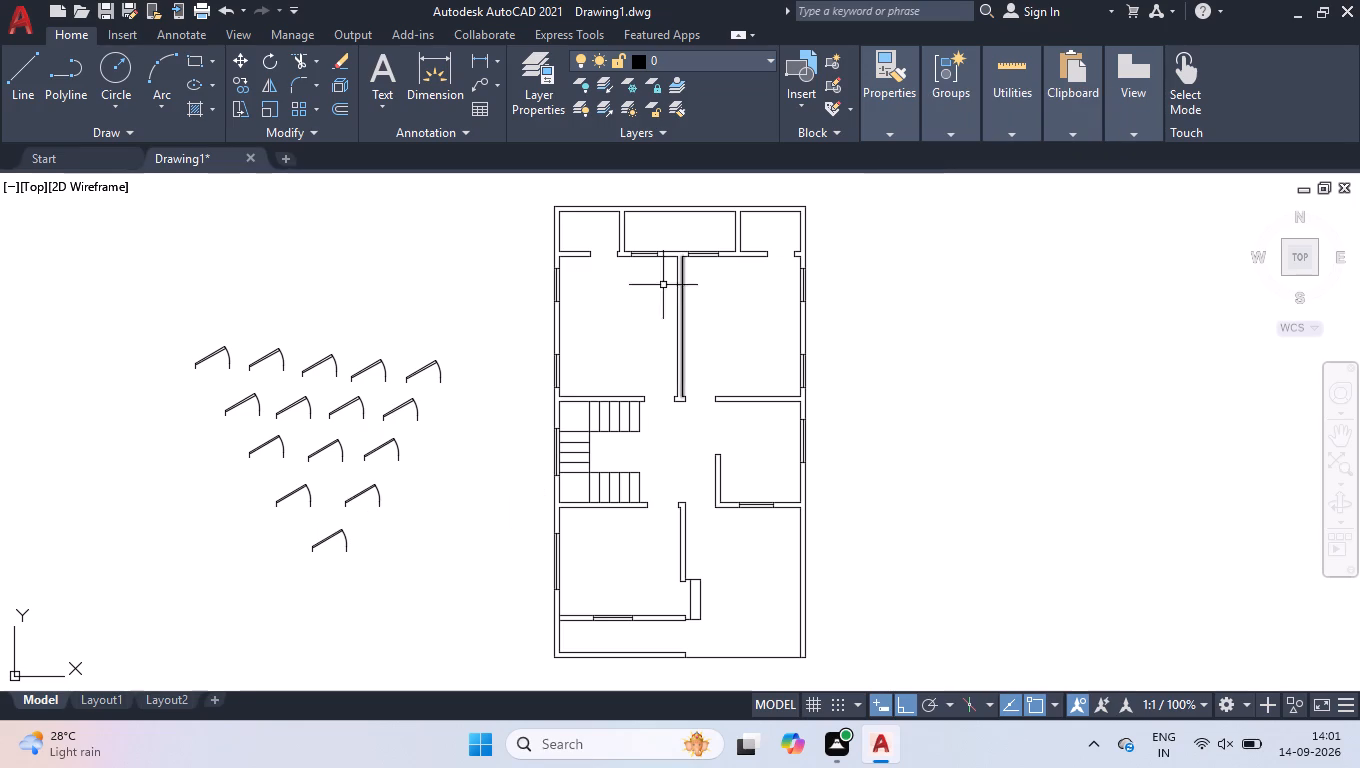
# Set the opening angle of all 15 door blocks west of the plan to Open 90º.
pyautogui.click(467, 258)
pyautogui.click(143, 591)
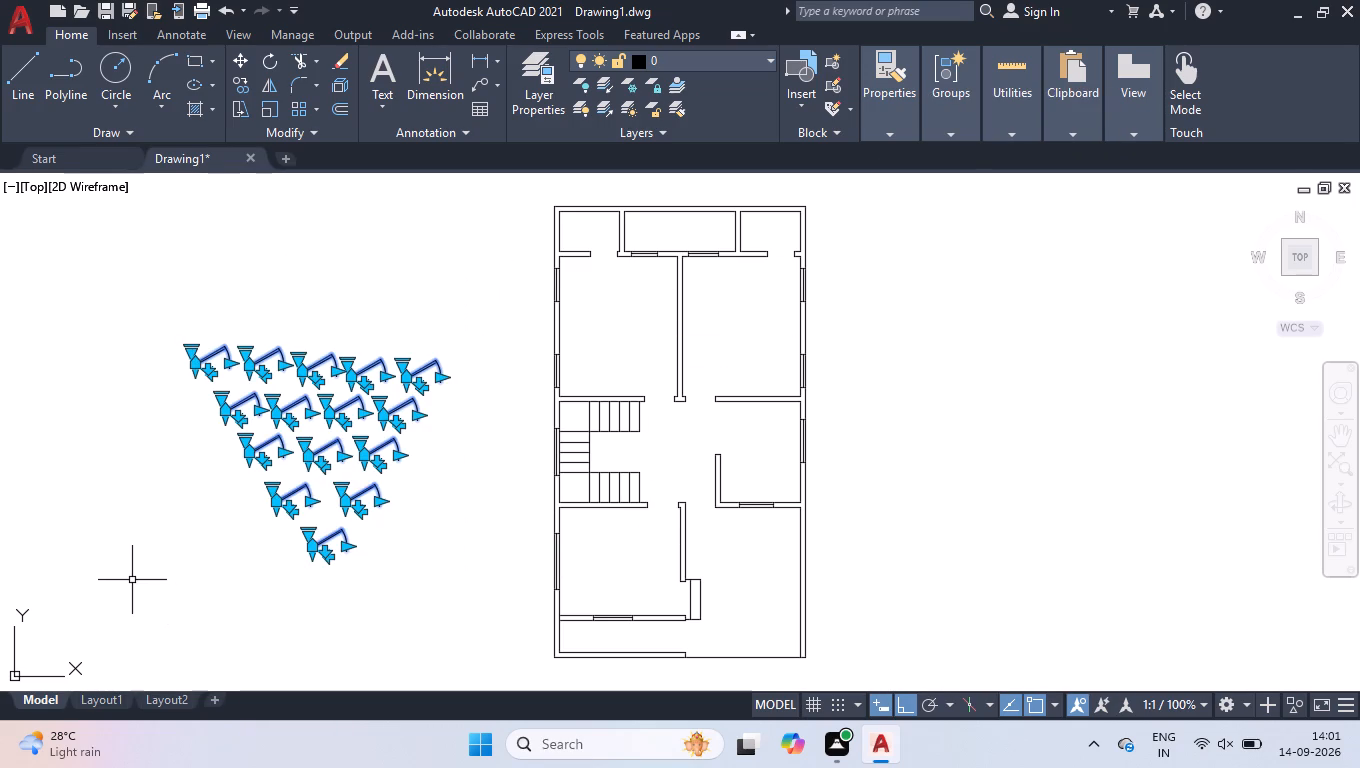
pyautogui.hotkey('ctrl', '1')
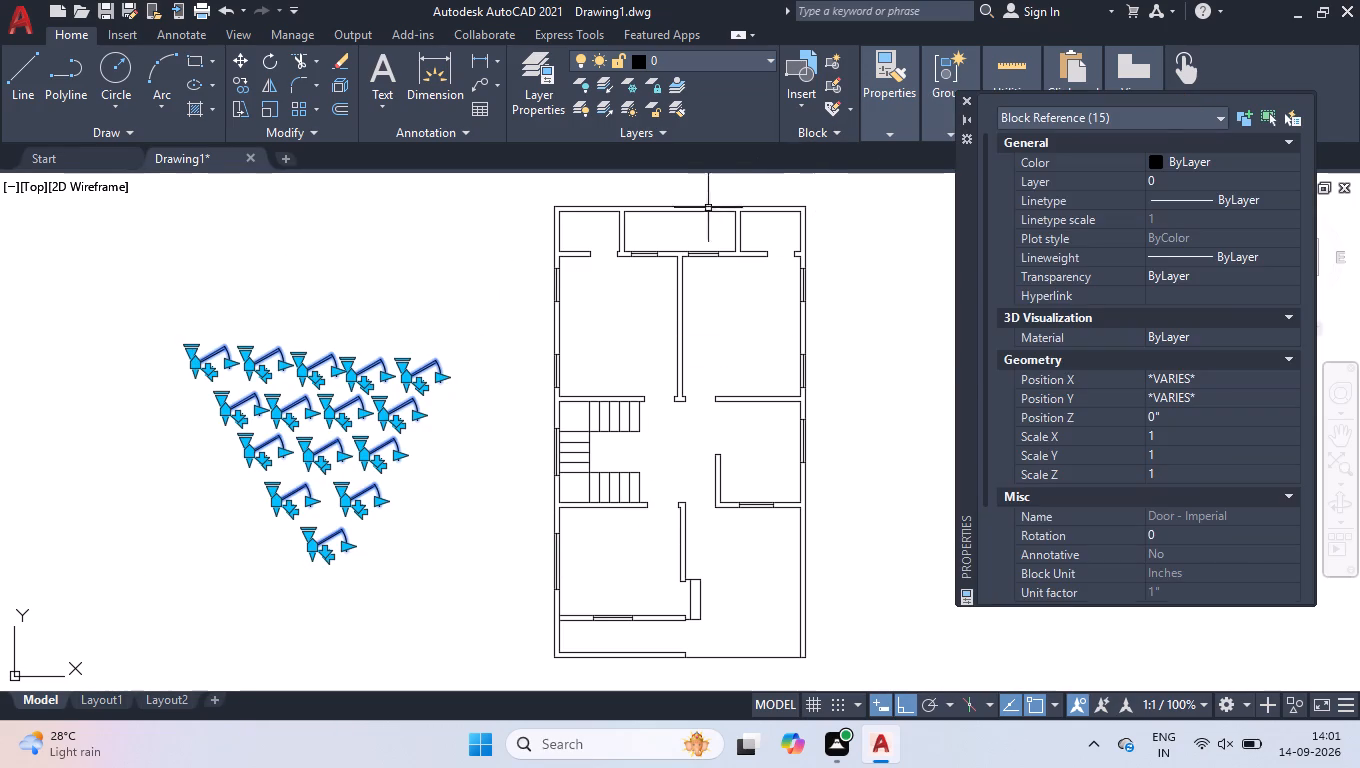
pyautogui.scroll(-8, 1258, 332)
pyautogui.doubleClick(1251, 579)
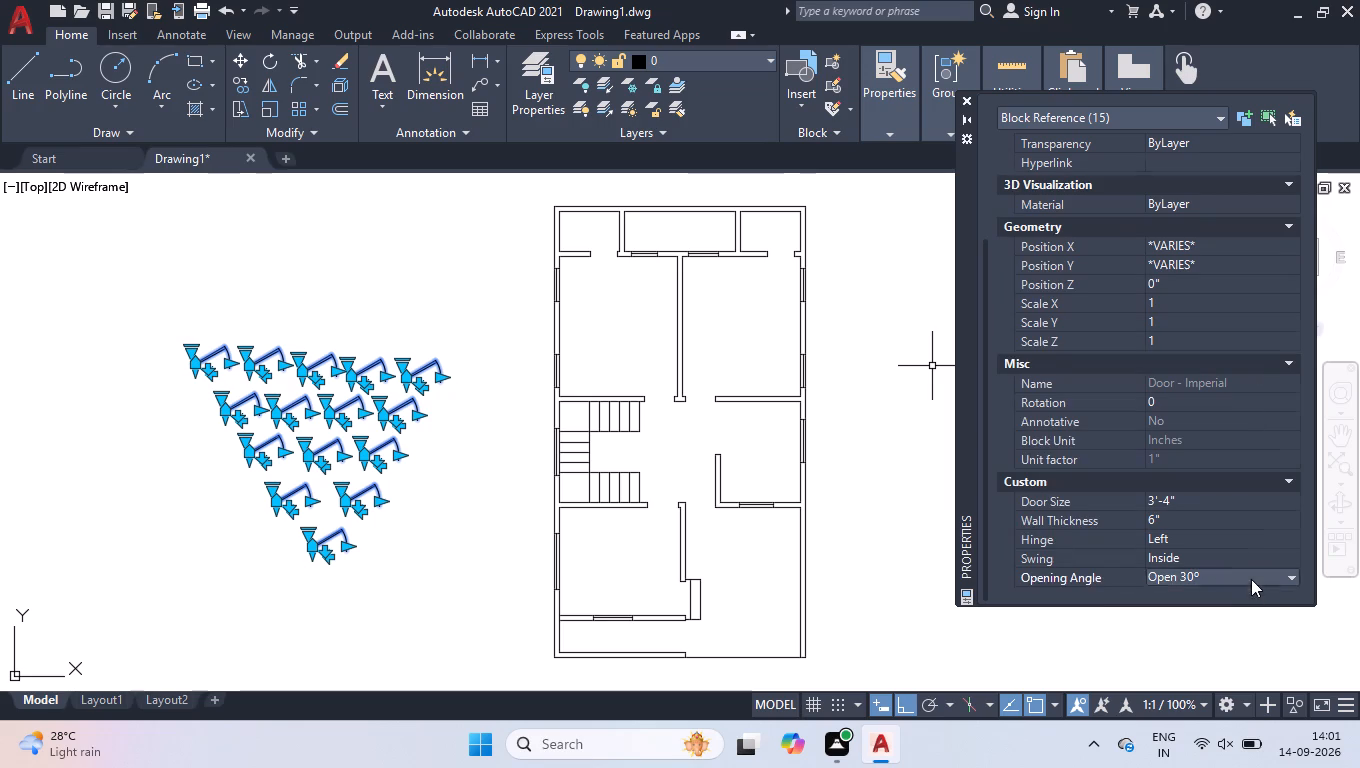
pyautogui.click(1236, 651)
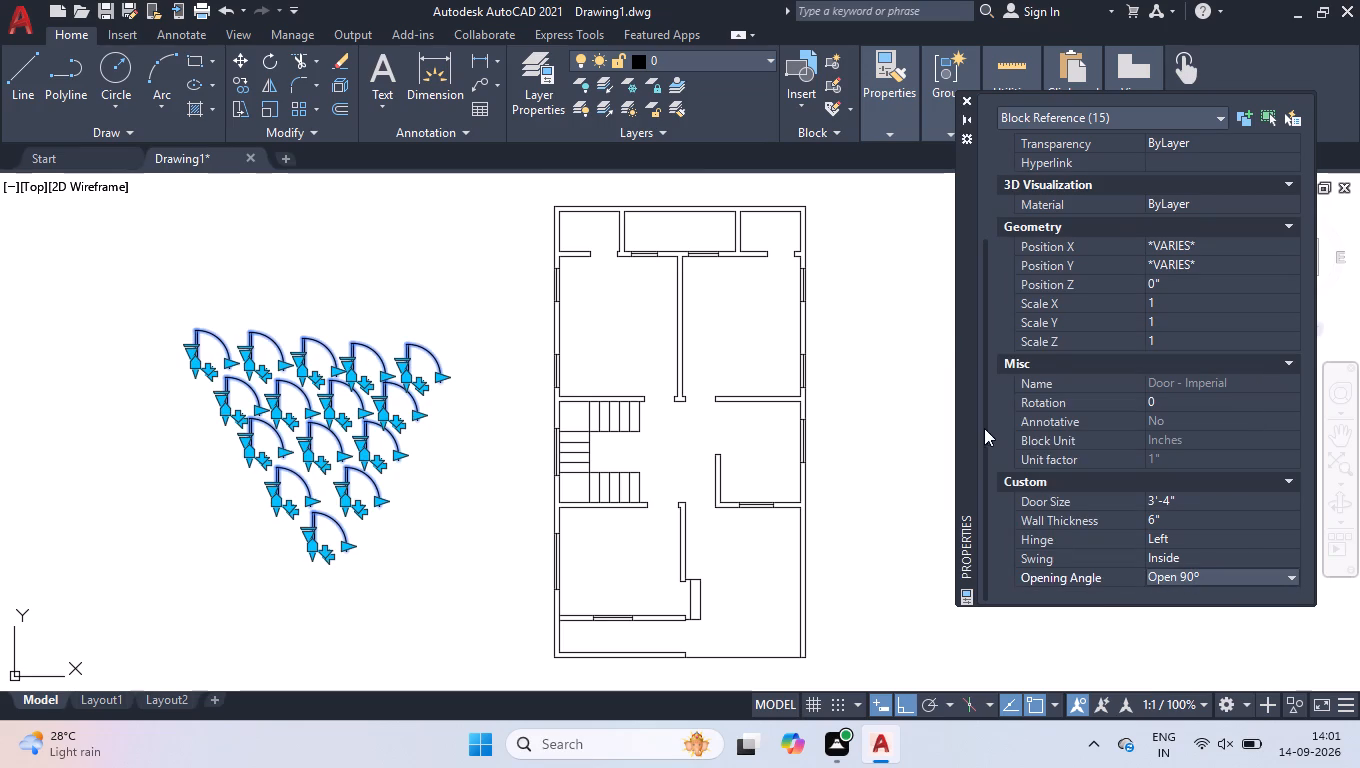
pyautogui.click(968, 98)
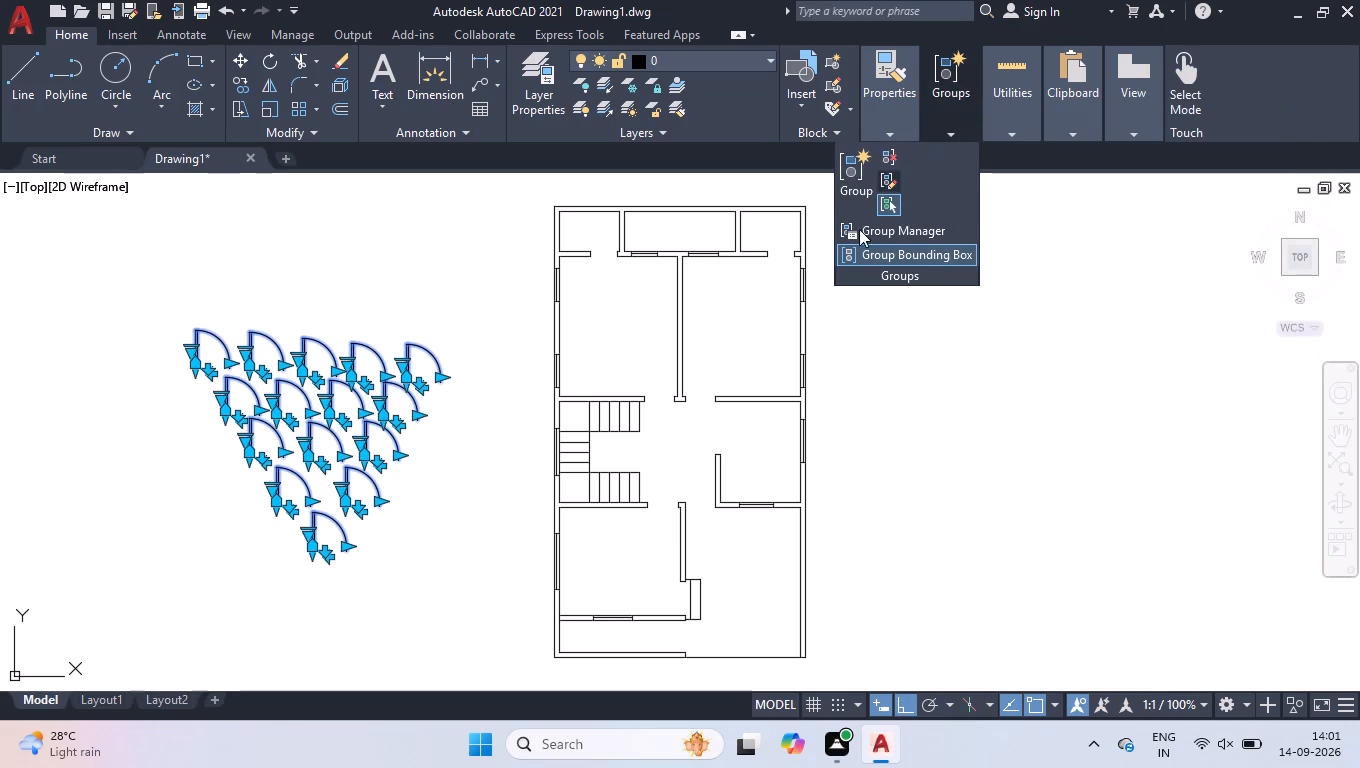
pyautogui.keyDown('shift'); pyautogui.click(492, 274); pyautogui.keyUp('shift')
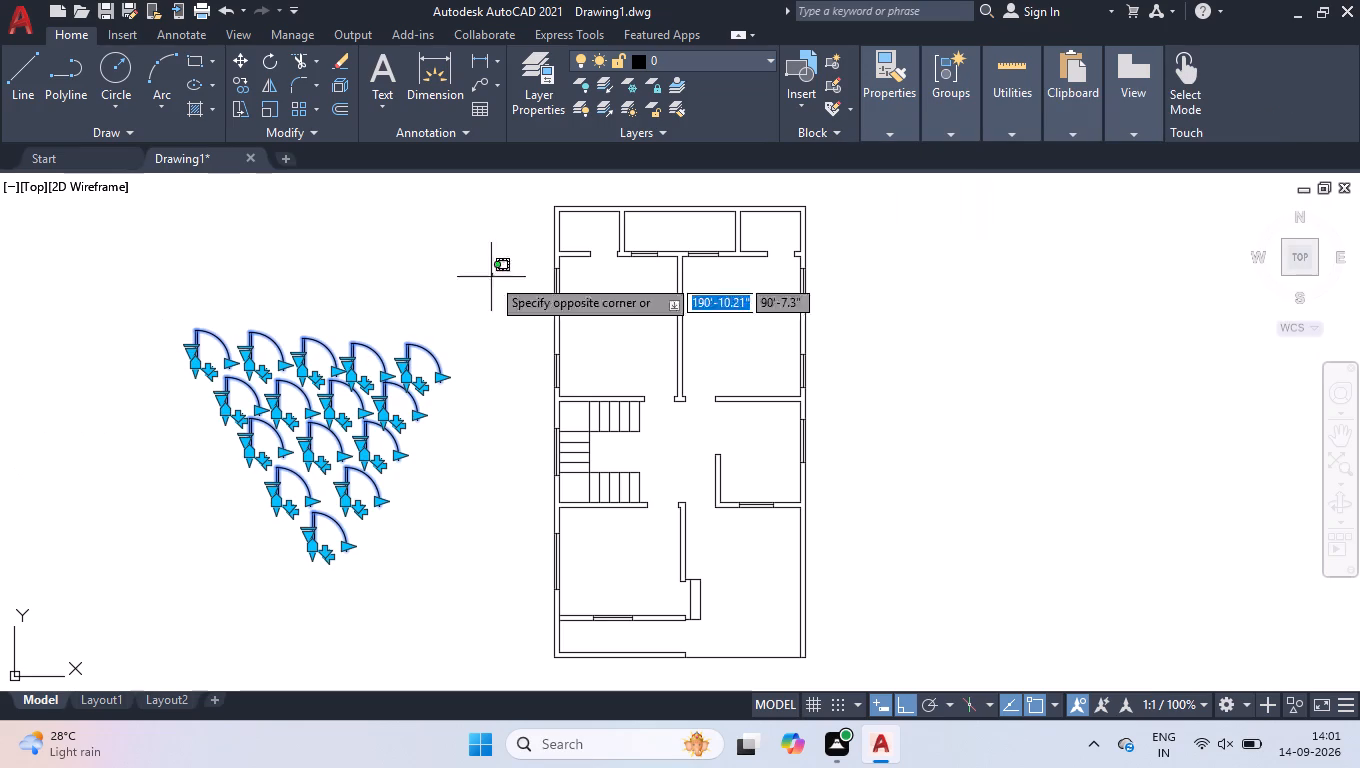
pyautogui.keyDown('shift'); pyautogui.click(160, 623); pyautogui.keyUp('shift')
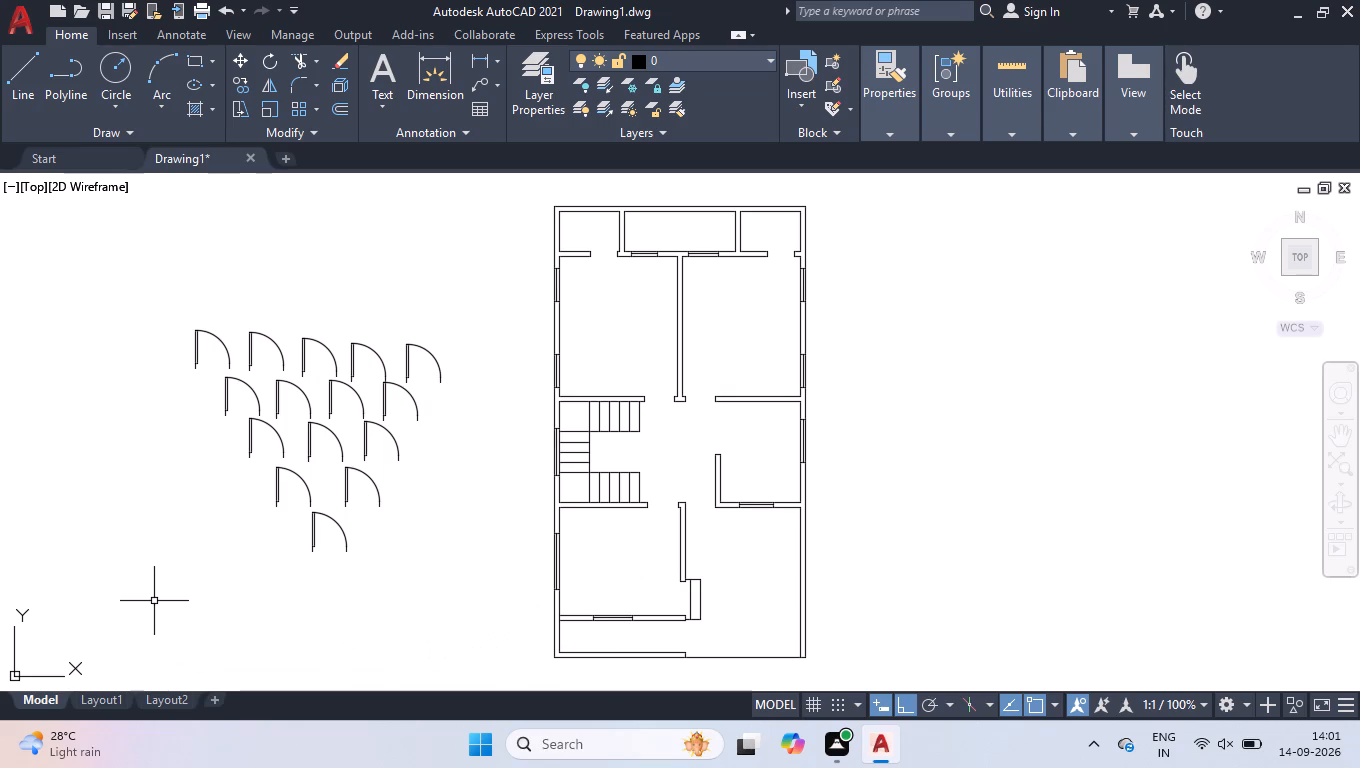
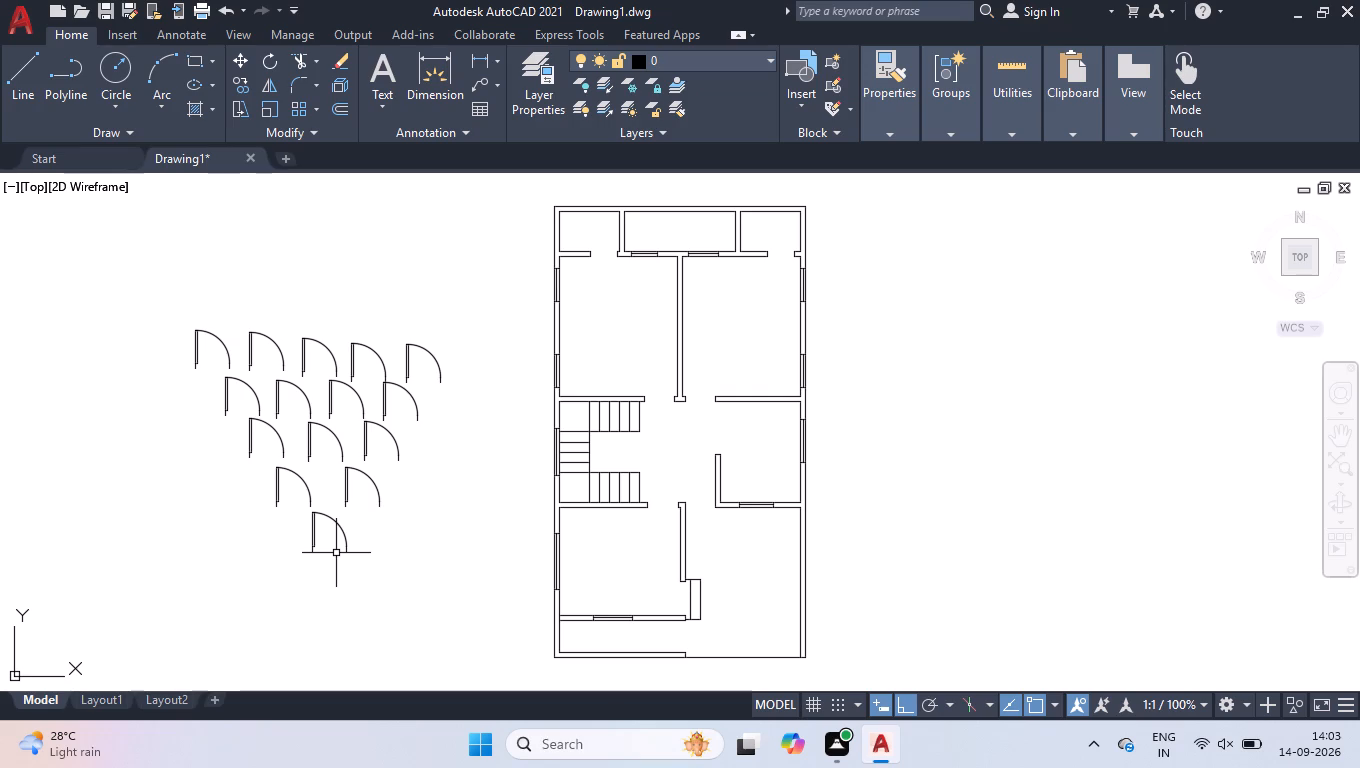
# Flip the easternmost door of the top row horizontally and move it onto the east jamb of the northwest small room's doorway.
pyautogui.click(429, 352)
pyautogui.scroll(2, 429, 352)
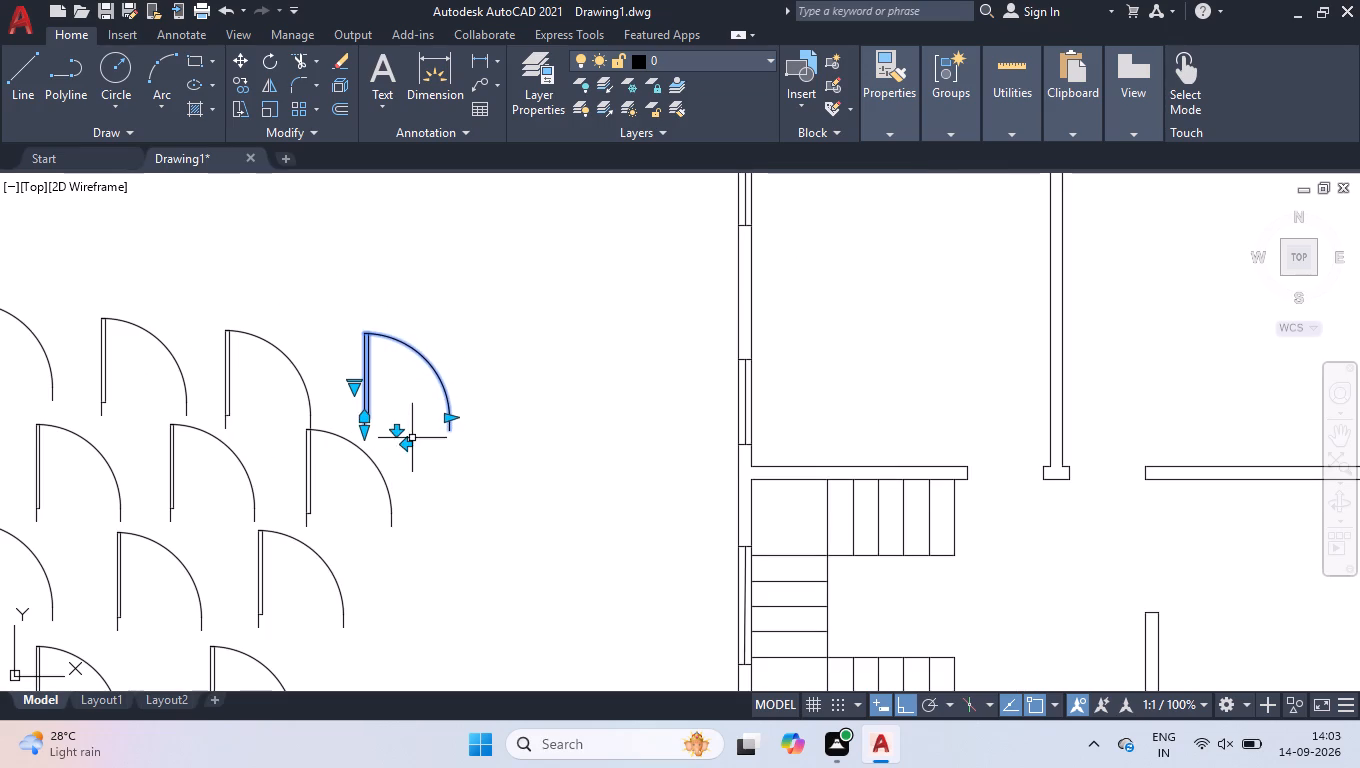
pyautogui.click(409, 444)
pyautogui.press('m')
pyautogui.press('Return')
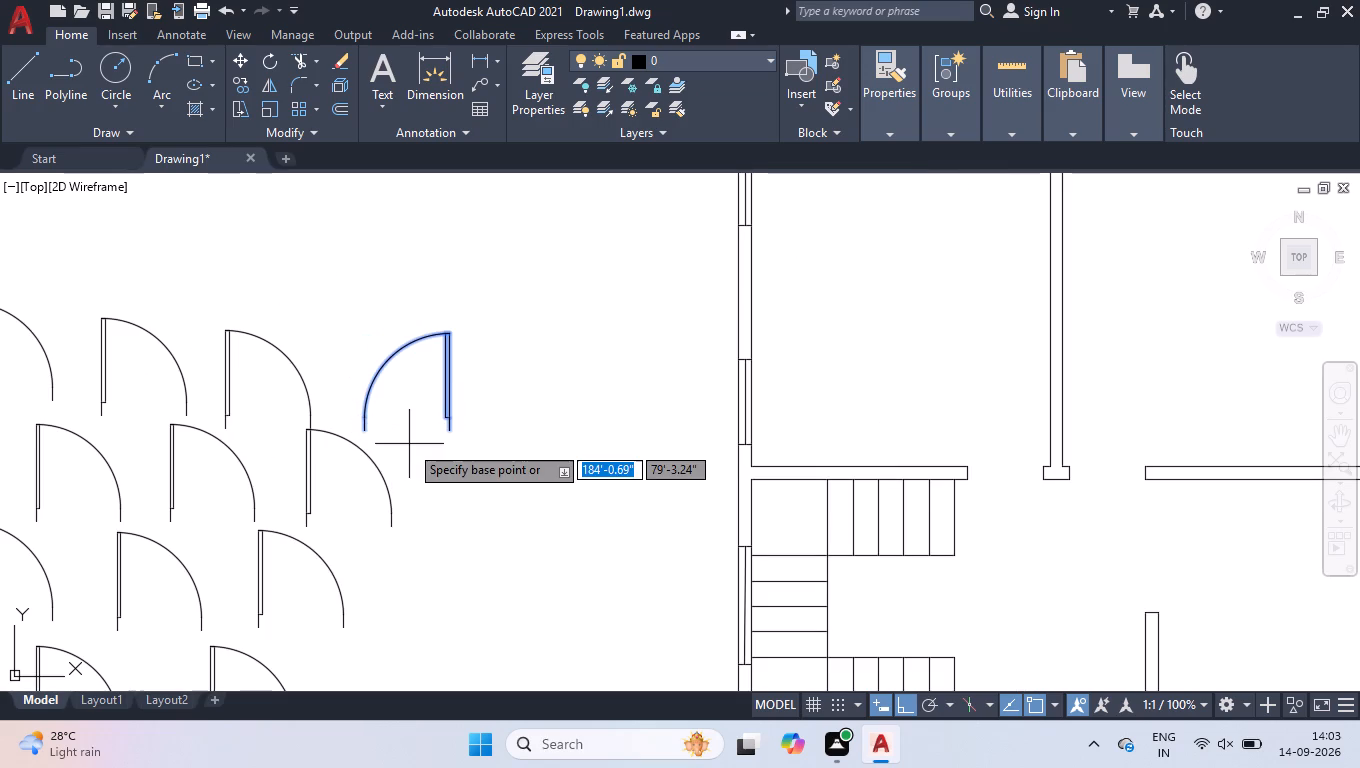
pyautogui.scroll(1, 449, 445)
pyautogui.click(442, 420)
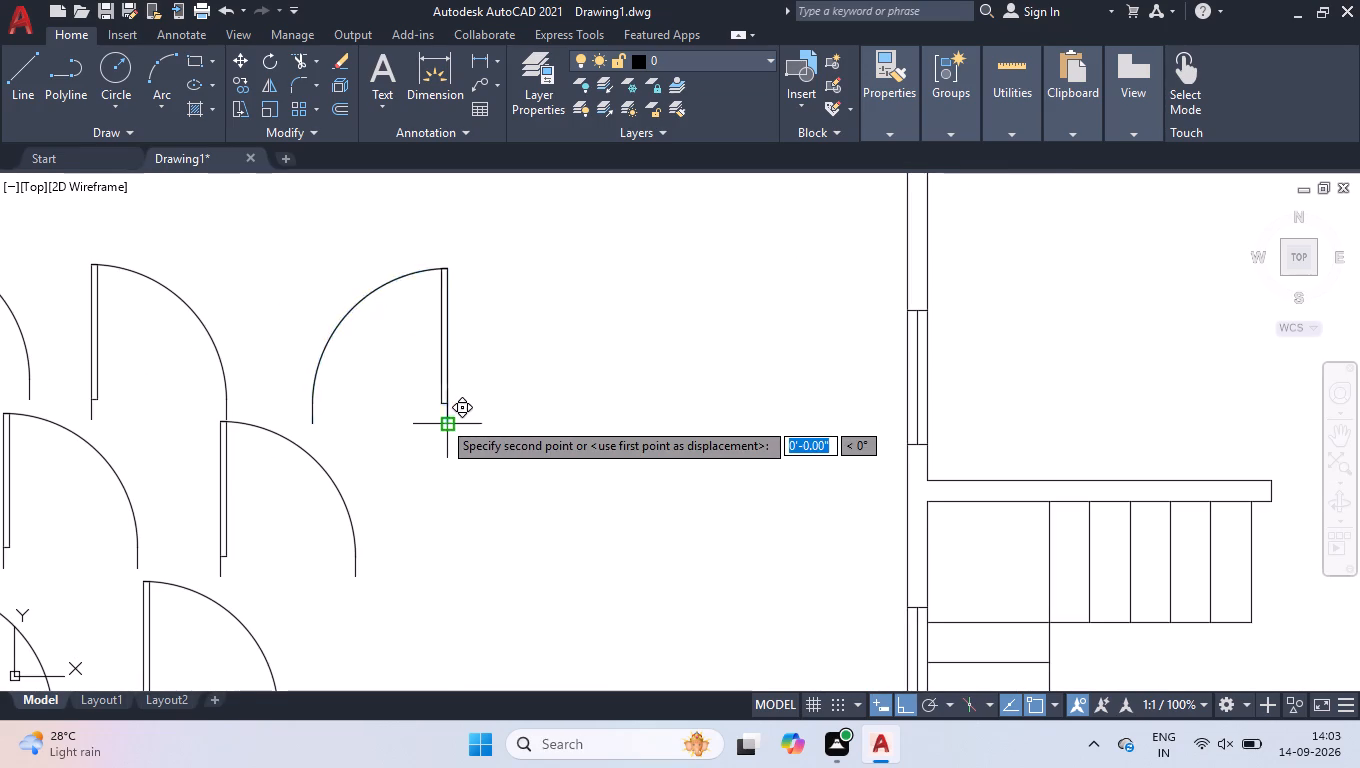
pyautogui.scroll(-2, 442, 404)
pyautogui.scroll(-1, 642, 342)
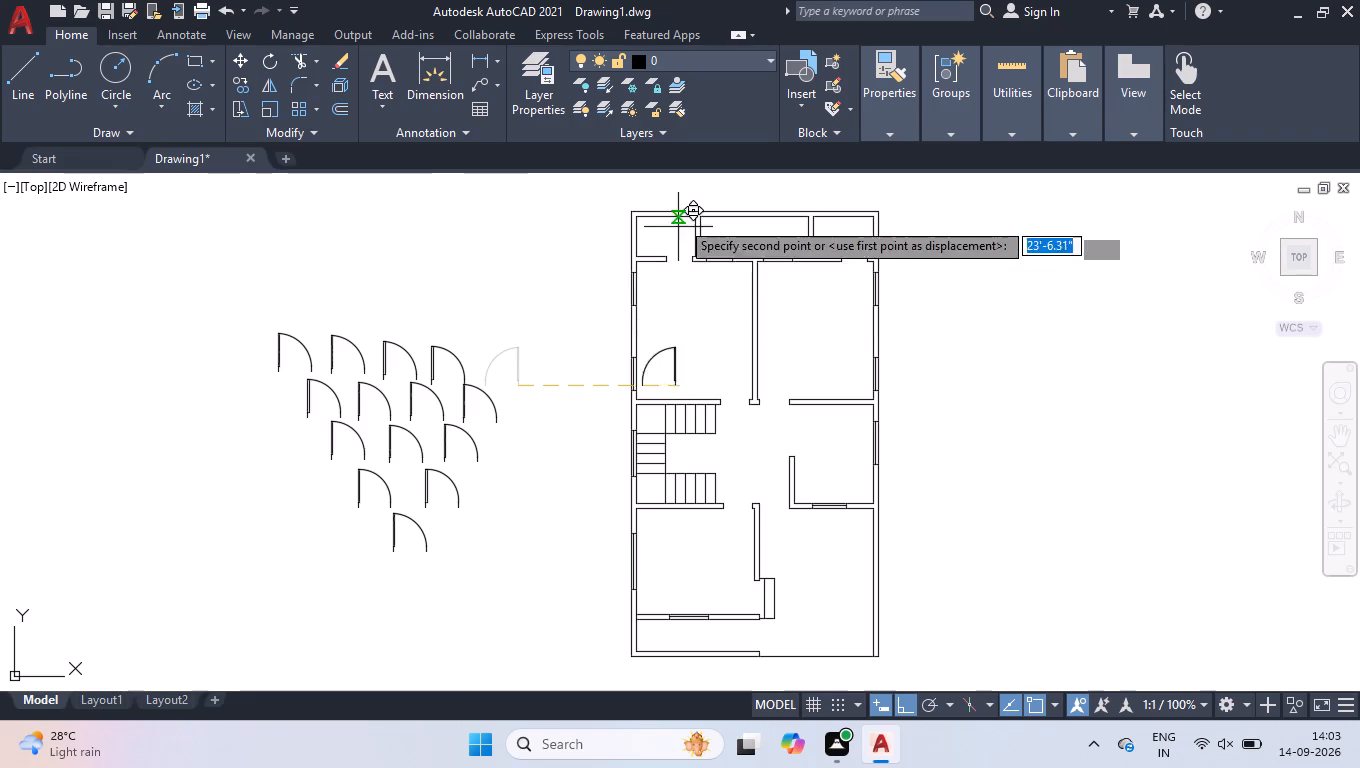
pyautogui.scroll(3, 682, 211)
pyautogui.scroll(2, 690, 419)
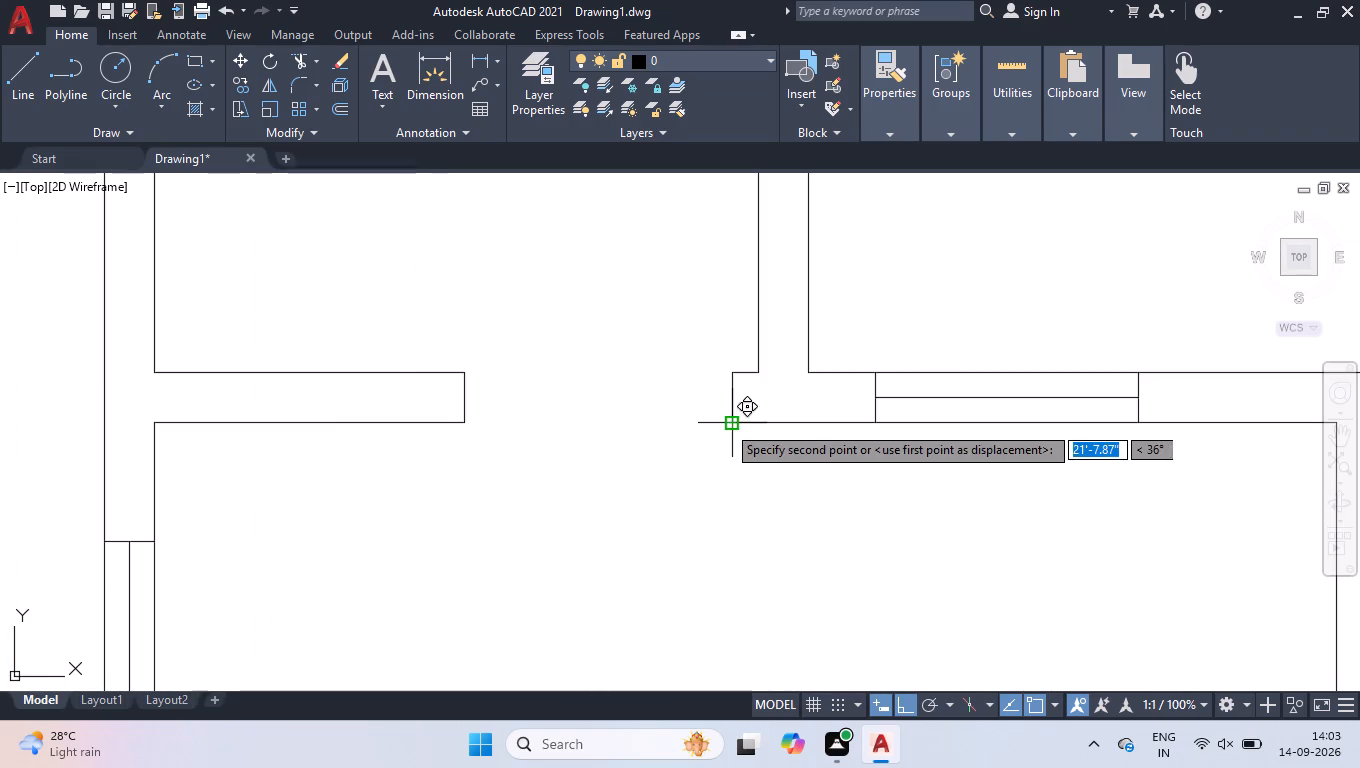
pyautogui.click(729, 423)
# Flip the easternmost remaining top-row door horizontally and move it onto the east jamb of the northeast small room's doorway.
pyautogui.scroll(-5, 722, 435)
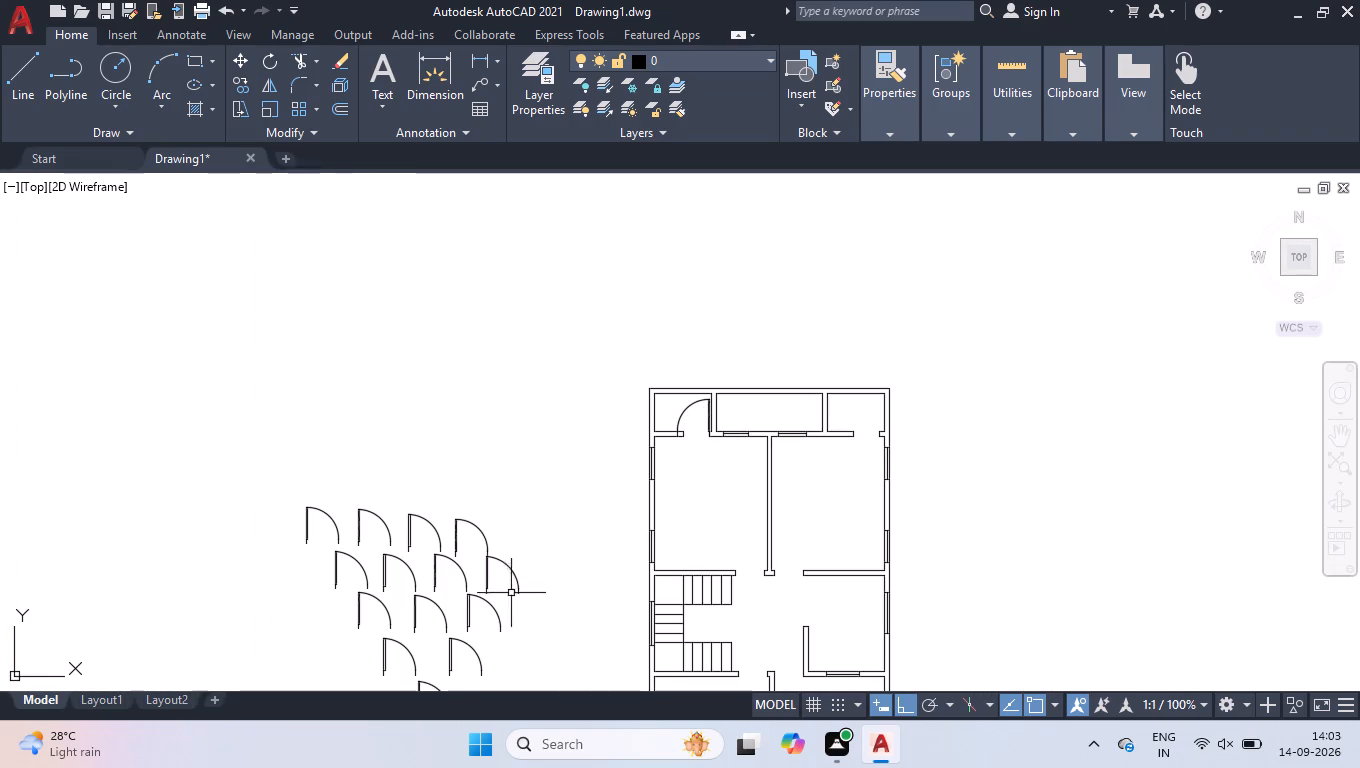
pyautogui.click(487, 543)
pyautogui.scroll(2, 467, 559)
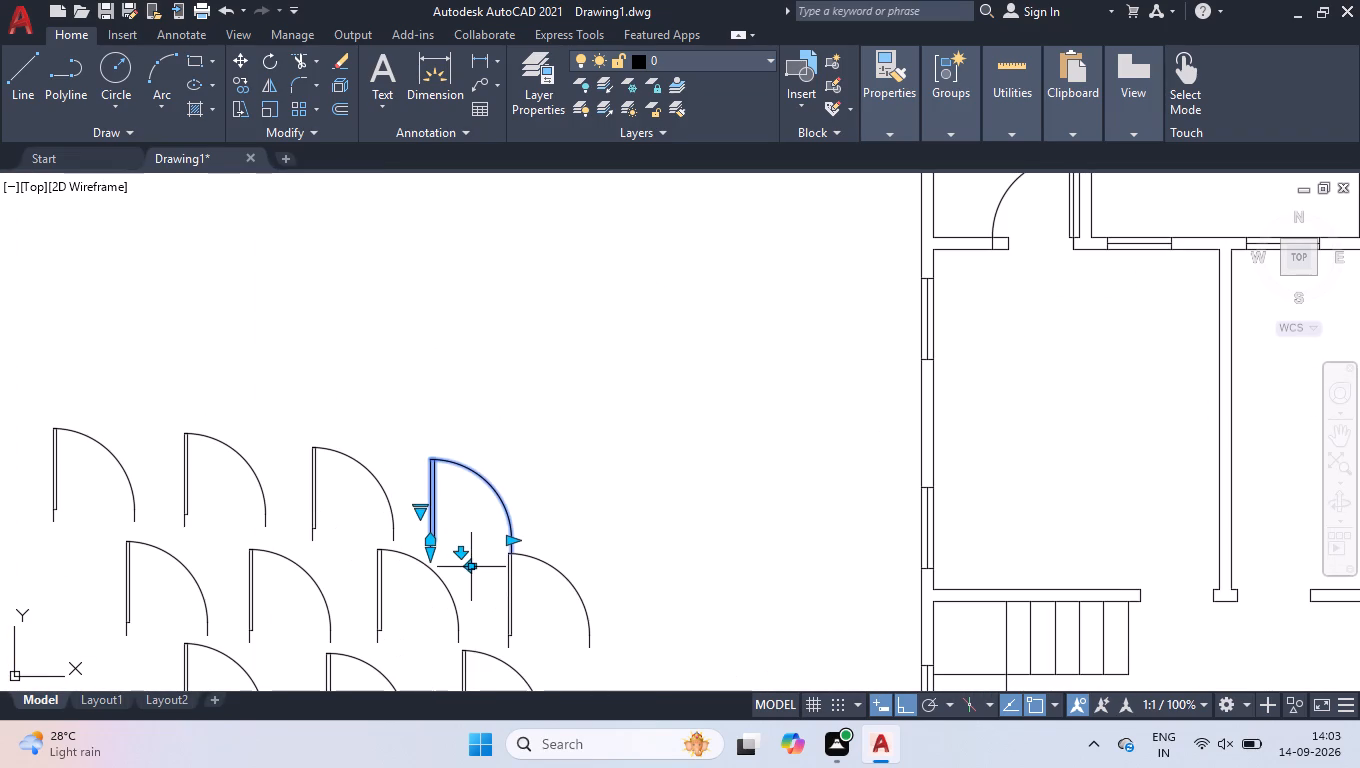
pyautogui.click(467, 571)
pyautogui.press('space')
pyautogui.scroll(5, 513, 553)
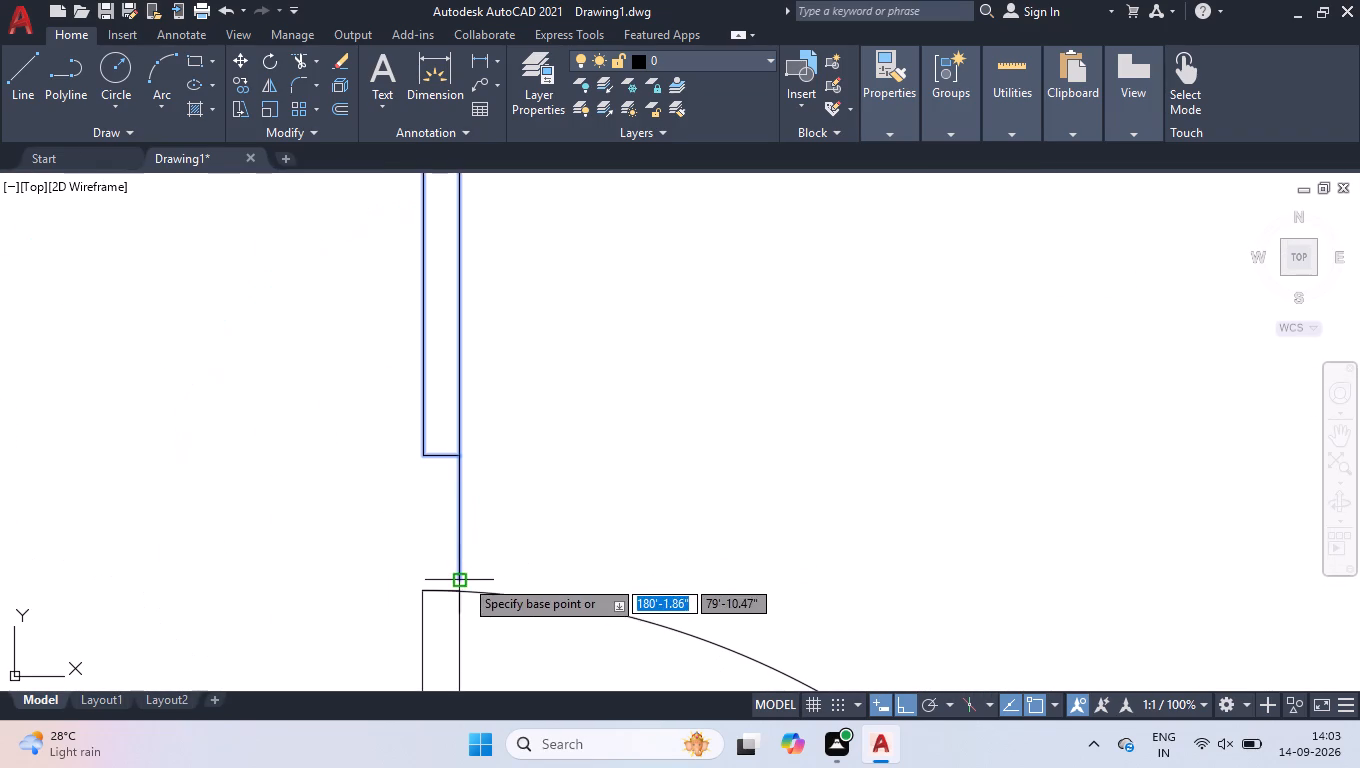
pyautogui.click(458, 578)
pyautogui.scroll(-8, 448, 524)
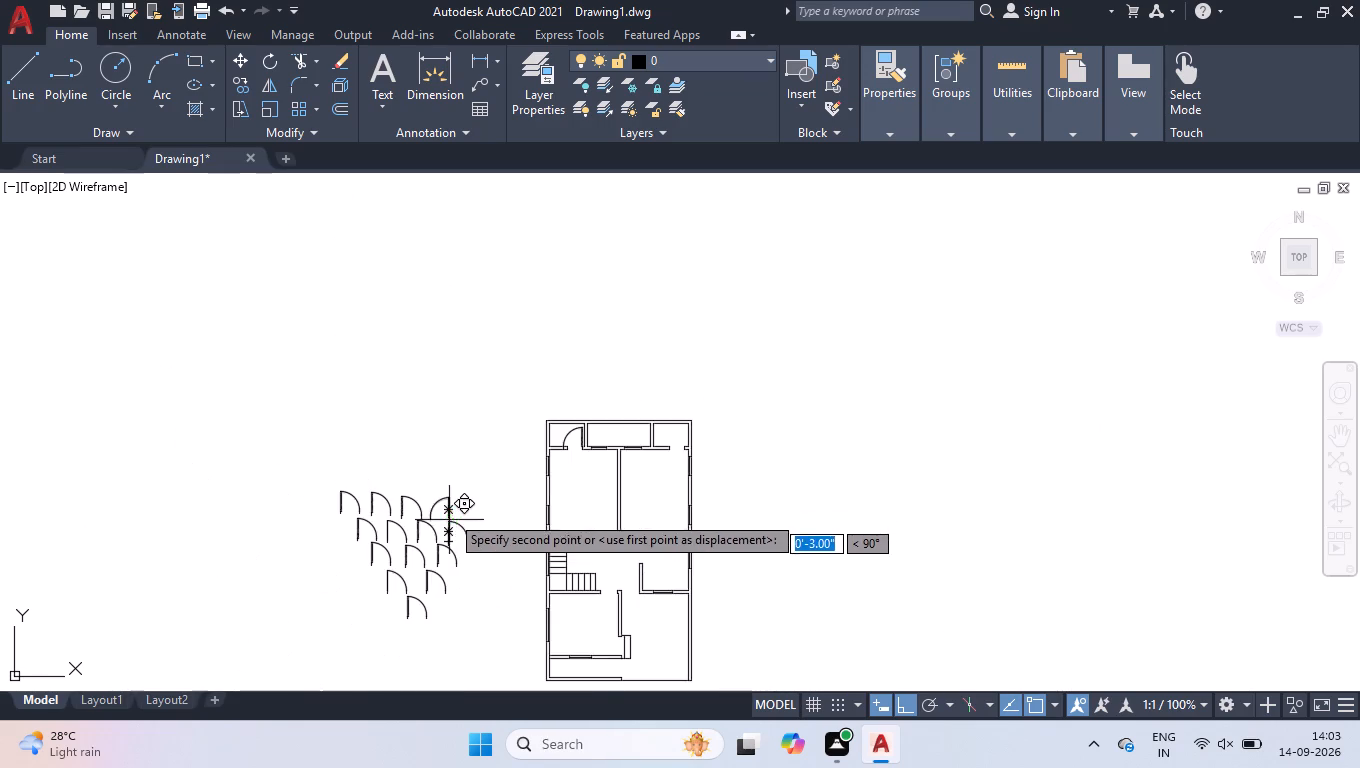
pyautogui.scroll(5, 662, 435)
pyautogui.click(786, 571)
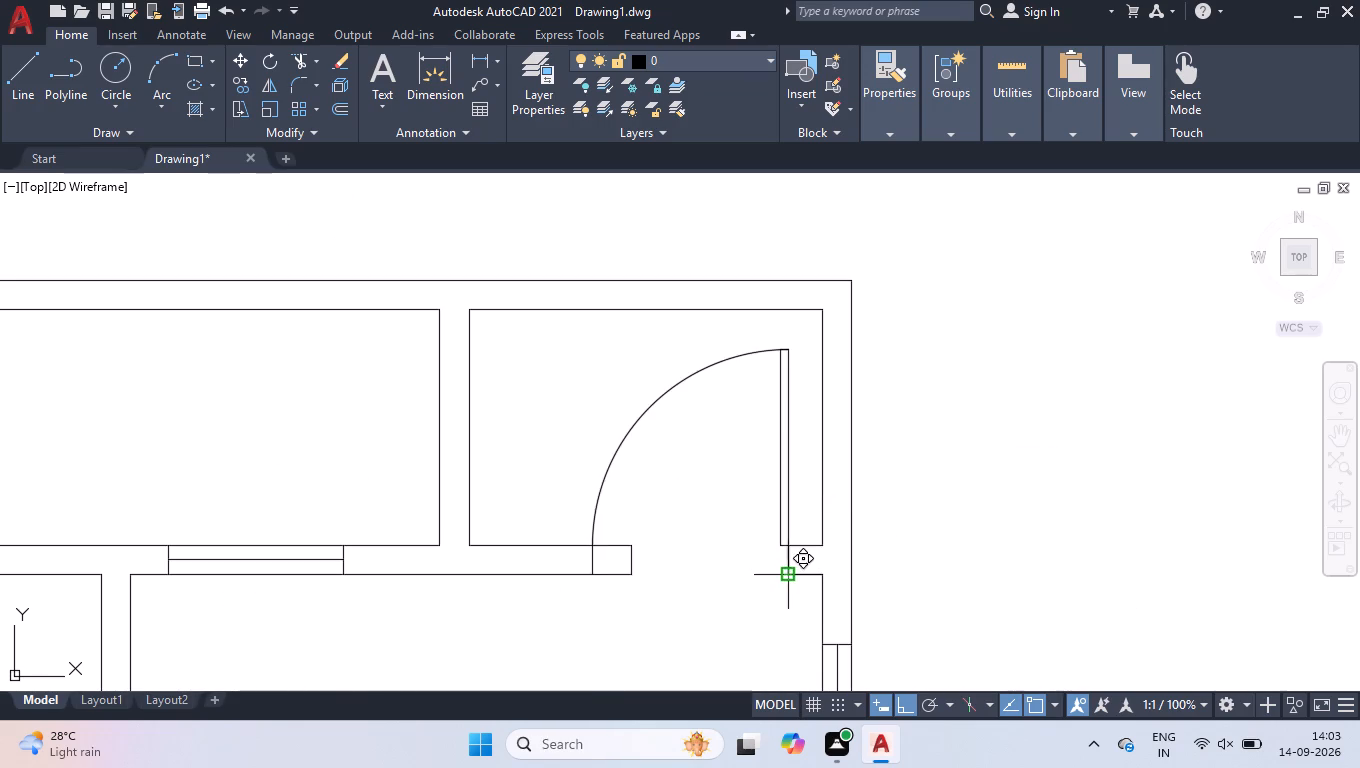
# Move the easternmost second-row door, unflipped, onto the west jamb of the large northeast room's south doorway, beside the central wall.
pyautogui.scroll(-3, 638, 511)
pyautogui.scroll(-1, 655, 385)
pyautogui.scroll(-2, 763, 387)
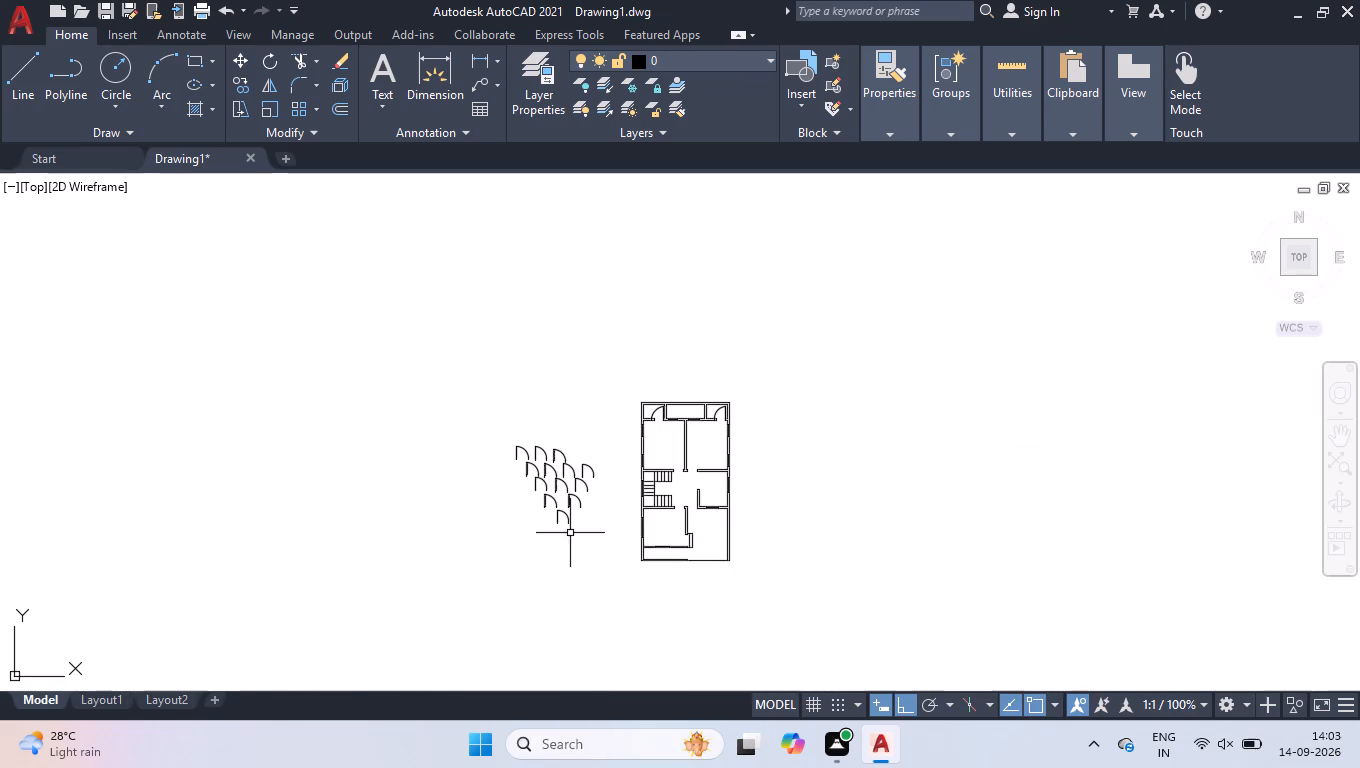
pyautogui.scroll(2, 568, 534)
pyautogui.scroll(2, 609, 352)
pyautogui.click(641, 413)
pyautogui.click(604, 457)
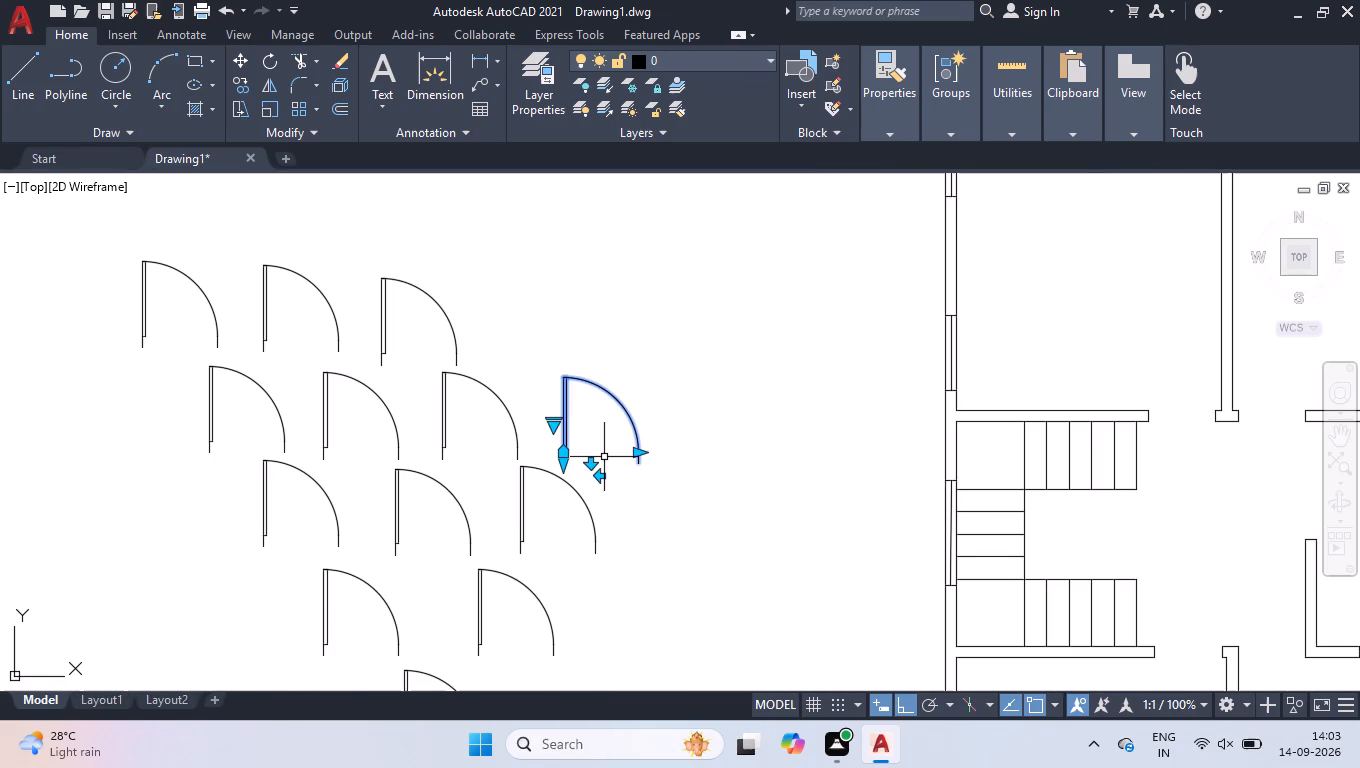
pyautogui.scroll(1, 604, 457)
pyautogui.scroll(2, 515, 474)
pyautogui.press('space')
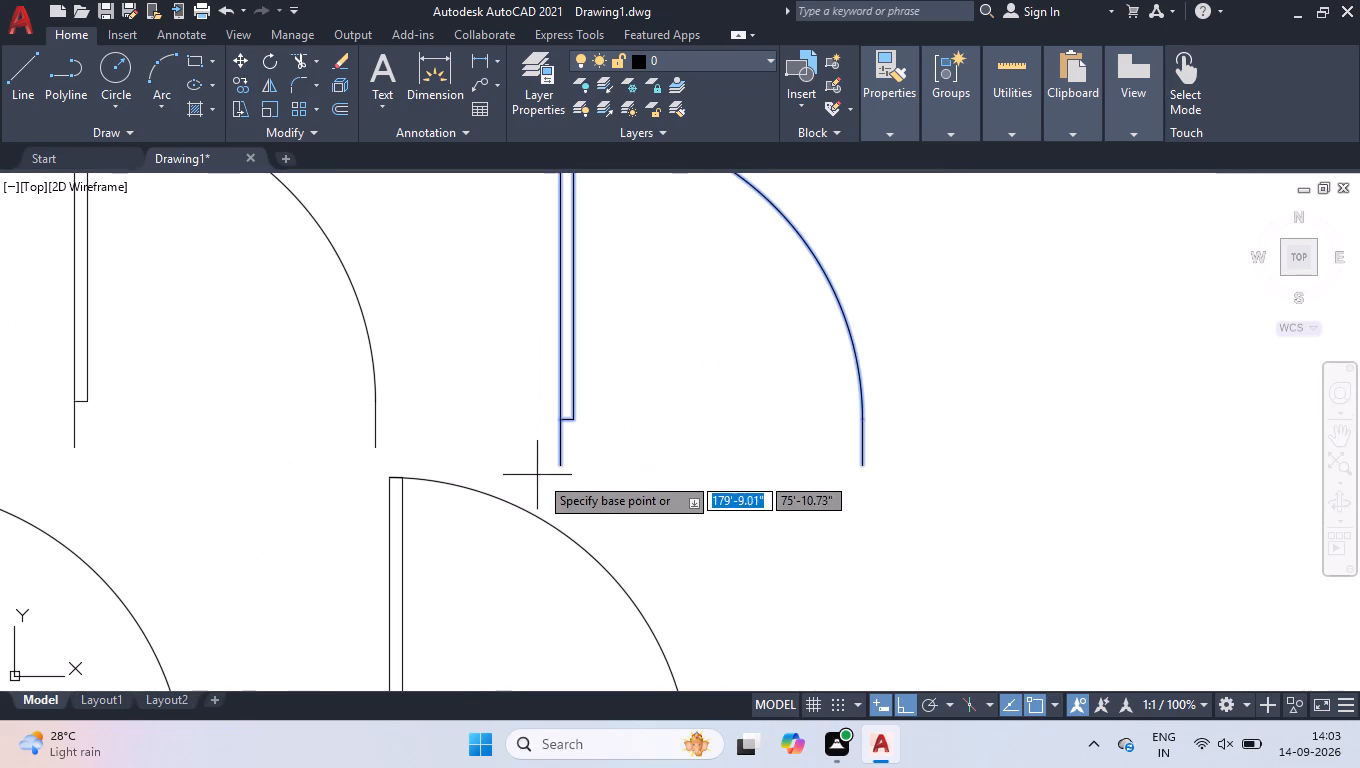
pyautogui.click(554, 465)
pyautogui.scroll(-5, 554, 464)
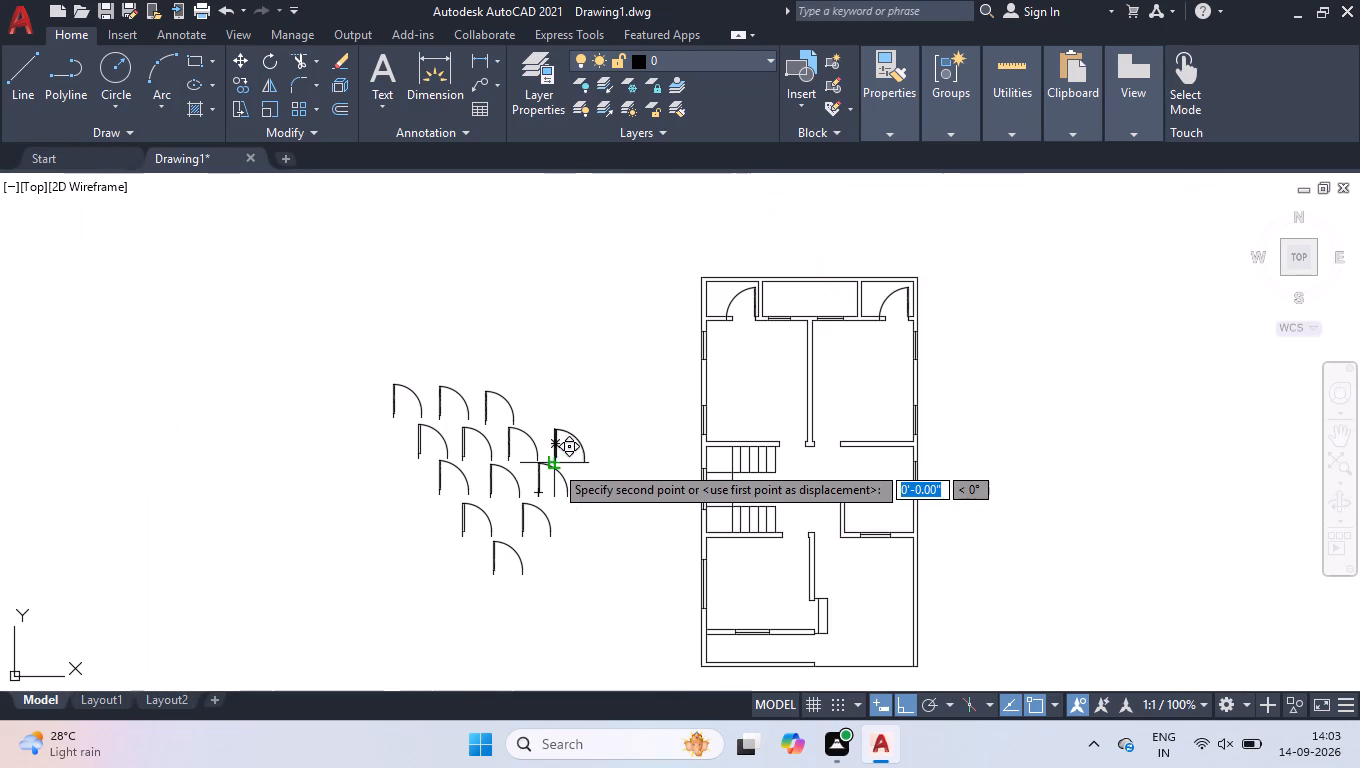
pyautogui.scroll(3, 829, 446)
pyautogui.scroll(3, 745, 414)
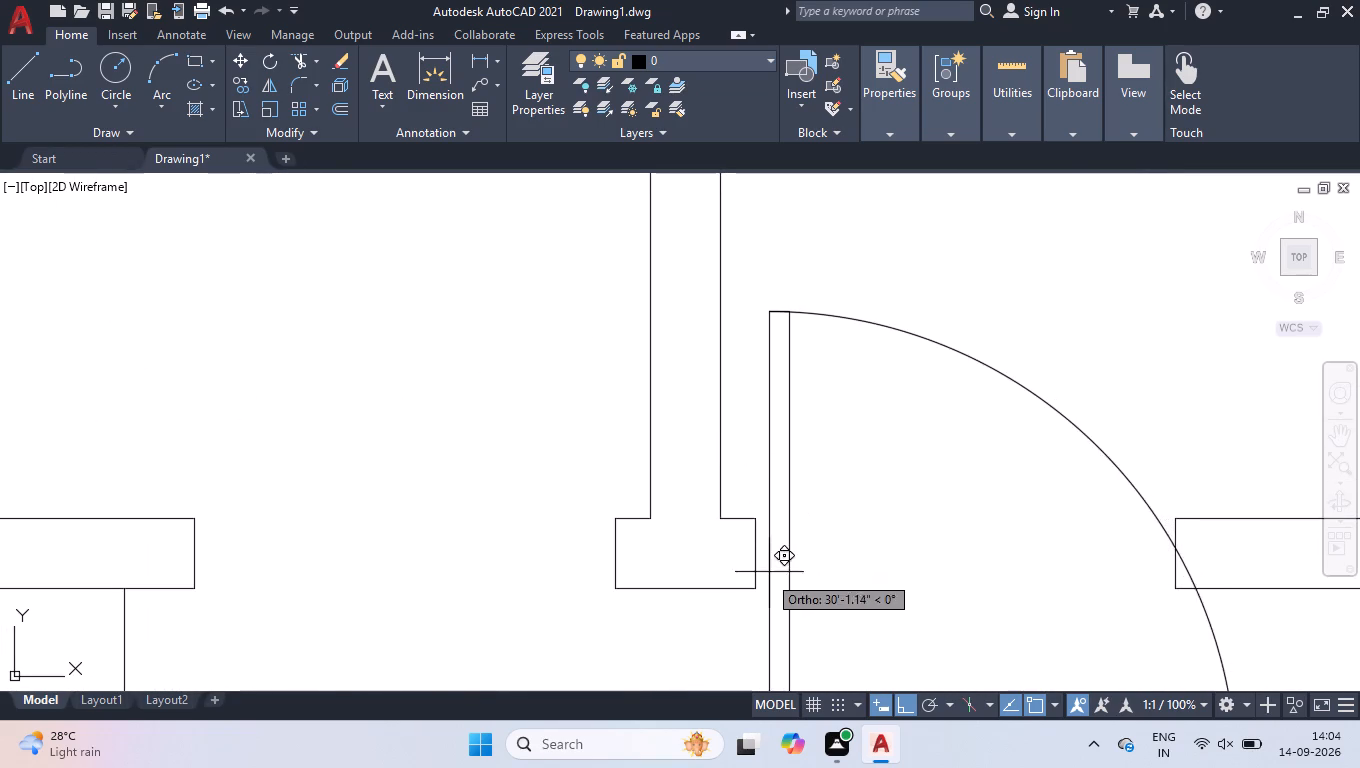
pyautogui.click(749, 588)
# Flip the easternmost remaining top-row door horizontally and move it onto the east jamb of the large northwest room's south doorway.
pyautogui.scroll(-3, 744, 550)
pyautogui.scroll(-2, 598, 507)
pyautogui.click(164, 453)
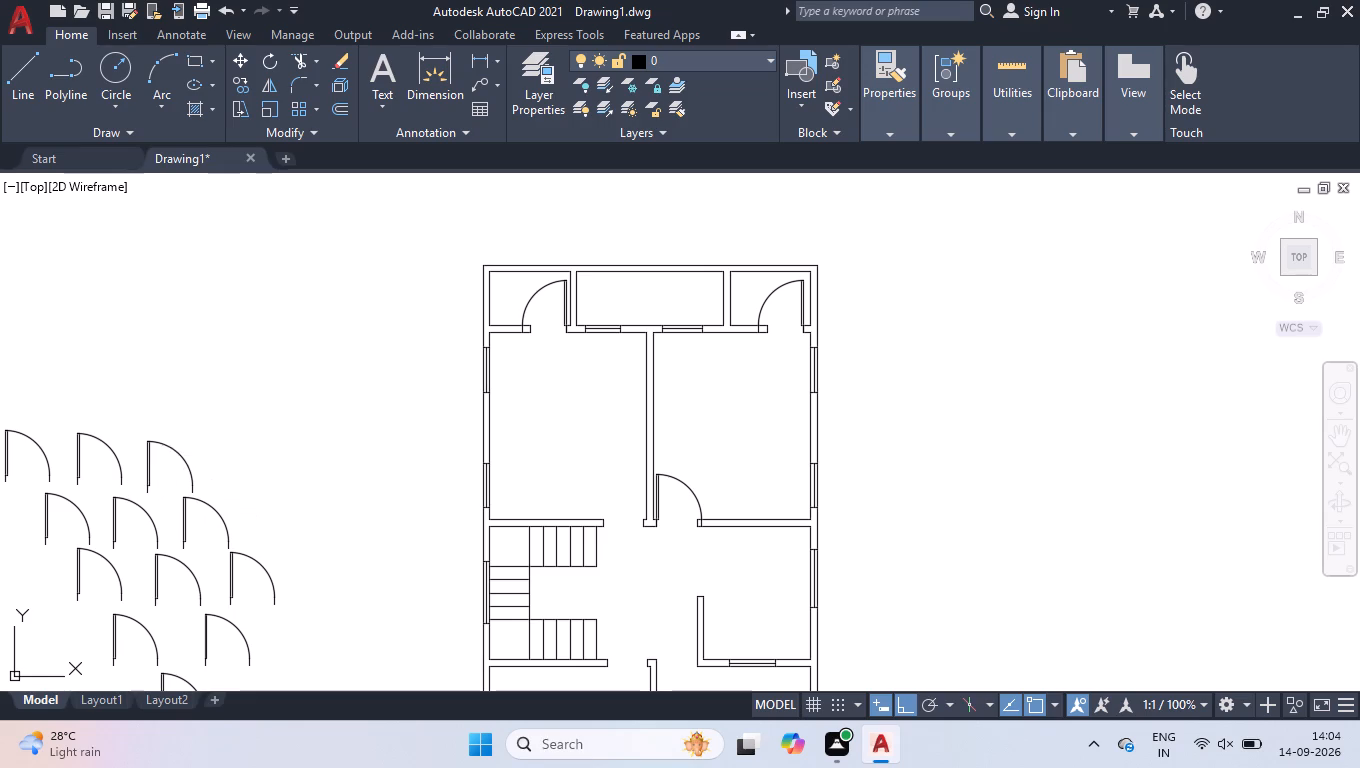
pyautogui.click(149, 426)
pyautogui.scroll(2, 144, 483)
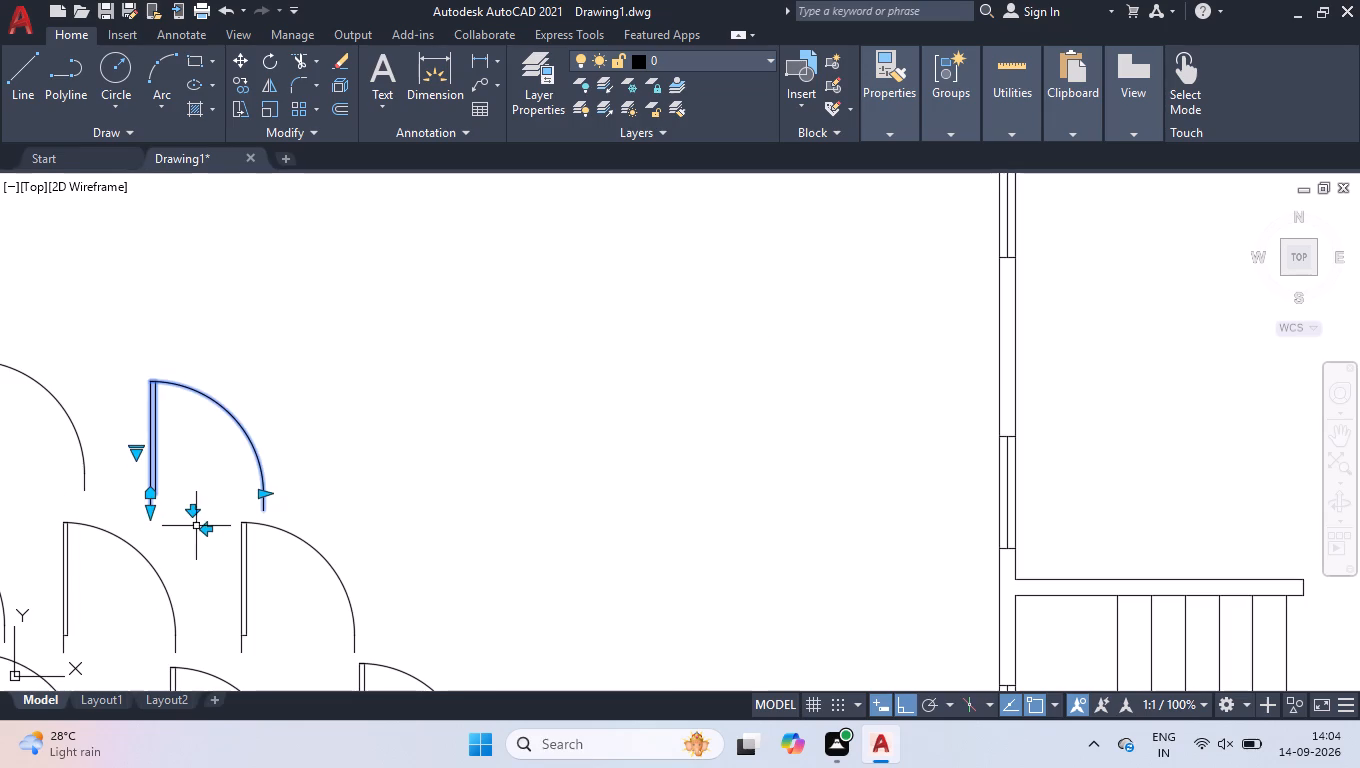
pyautogui.click(207, 526)
pyautogui.scroll(2, 207, 526)
pyautogui.press('space')
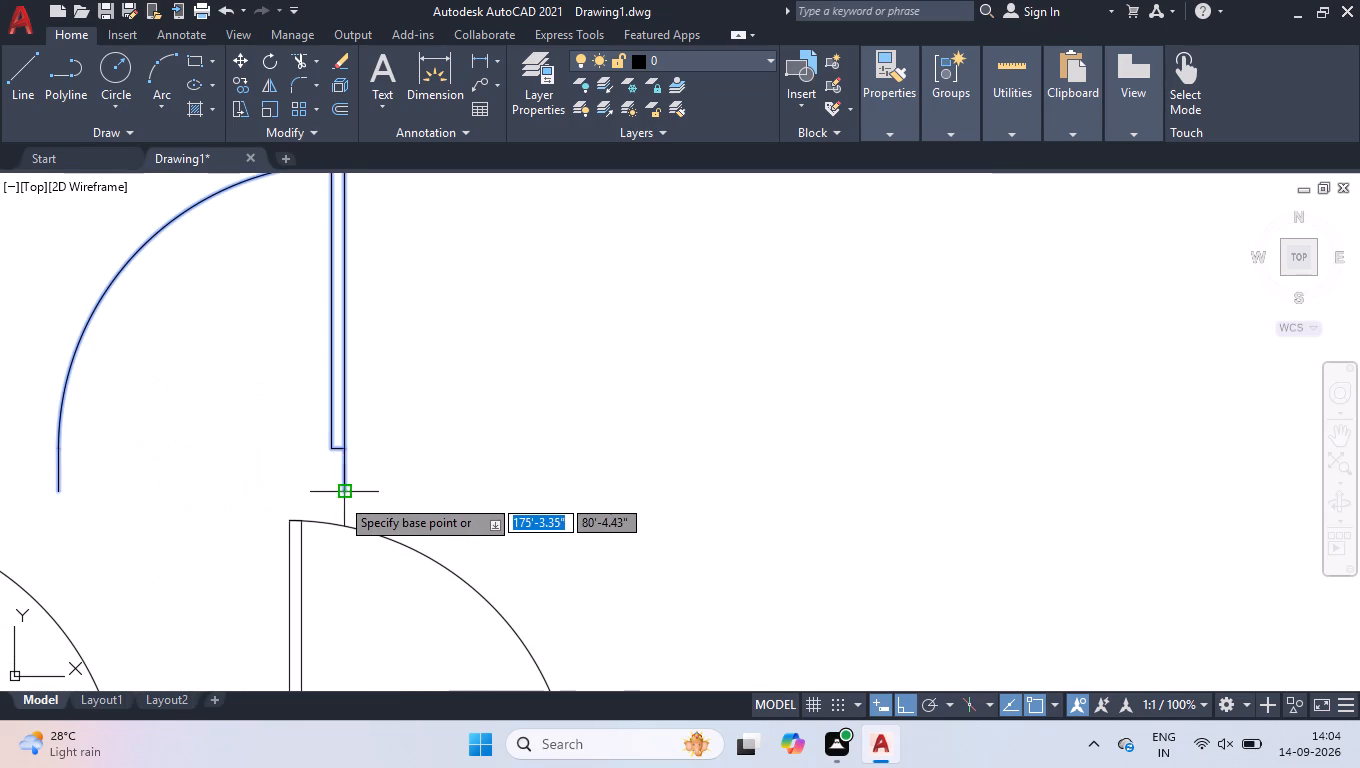
pyautogui.click(342, 496)
pyautogui.scroll(-4, 342, 496)
pyautogui.scroll(3, 797, 545)
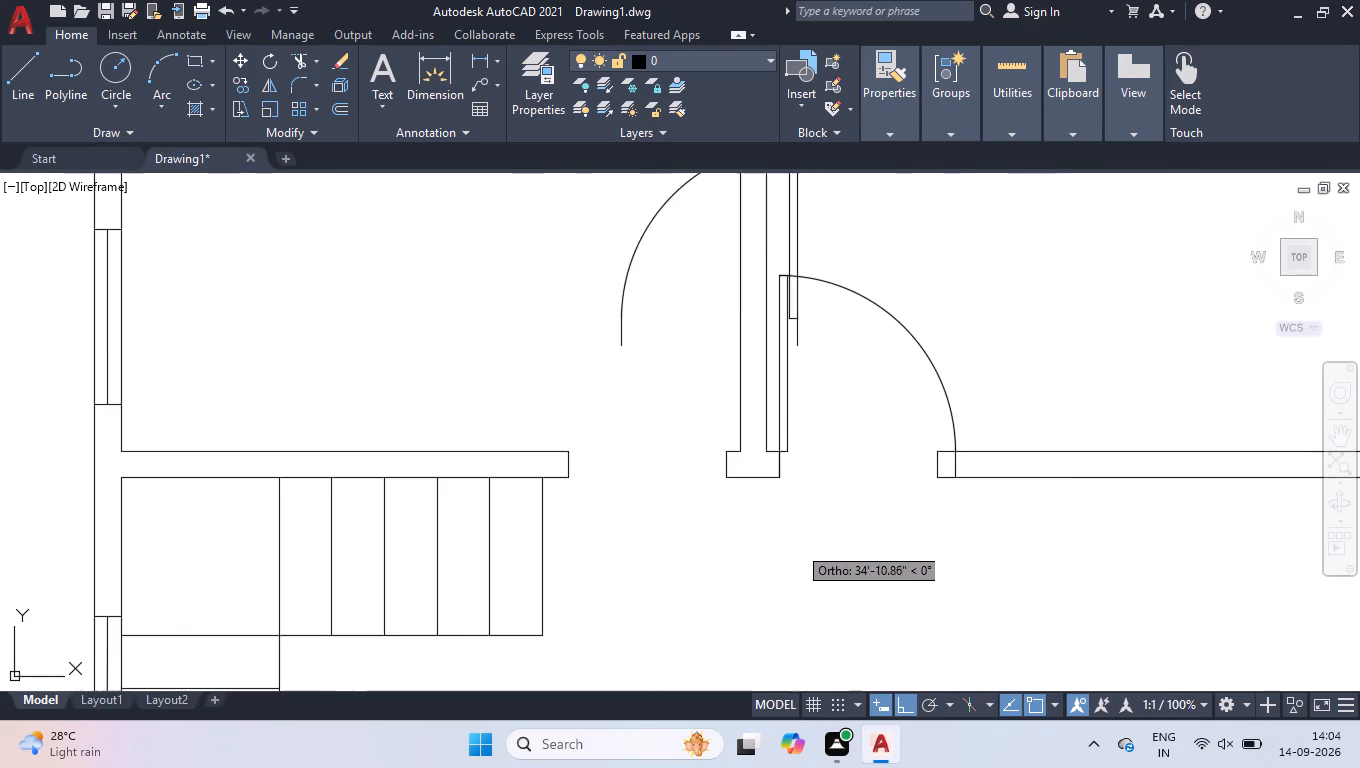
pyautogui.scroll(2, 726, 452)
pyautogui.click(720, 521)
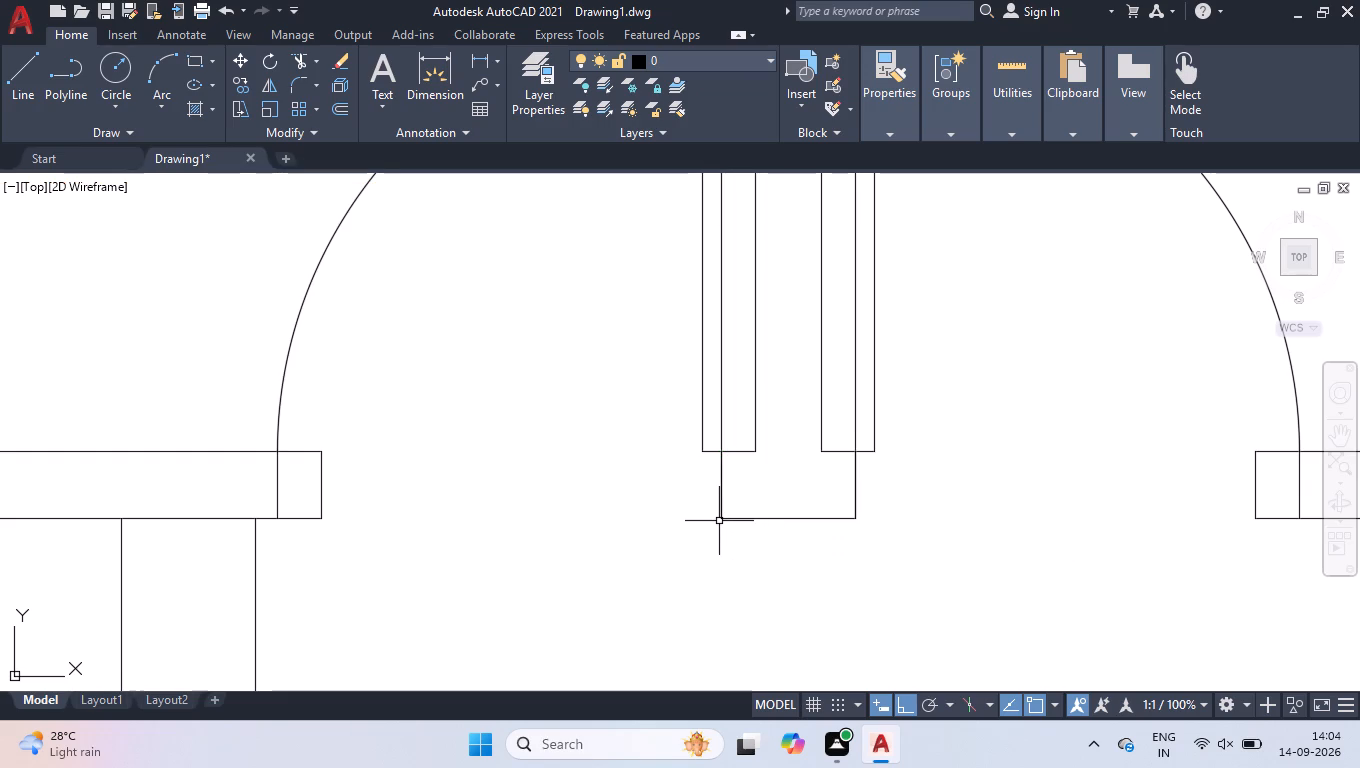
# Flip the easternmost third-row door horizontally and move it to the southwest outer corner of the small east room, across the hall opening.
pyautogui.scroll(-2, 485, 539)
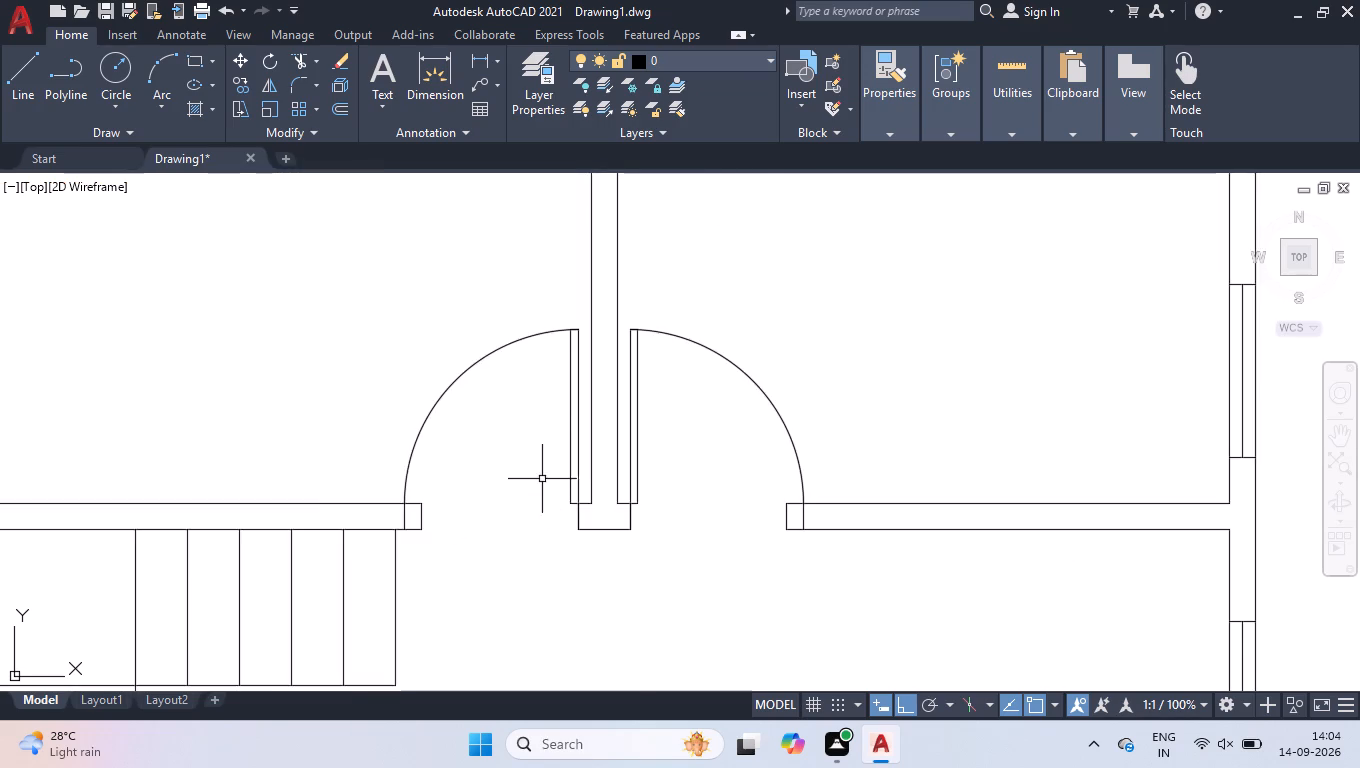
pyautogui.scroll(-3, 543, 478)
pyautogui.click(180, 524)
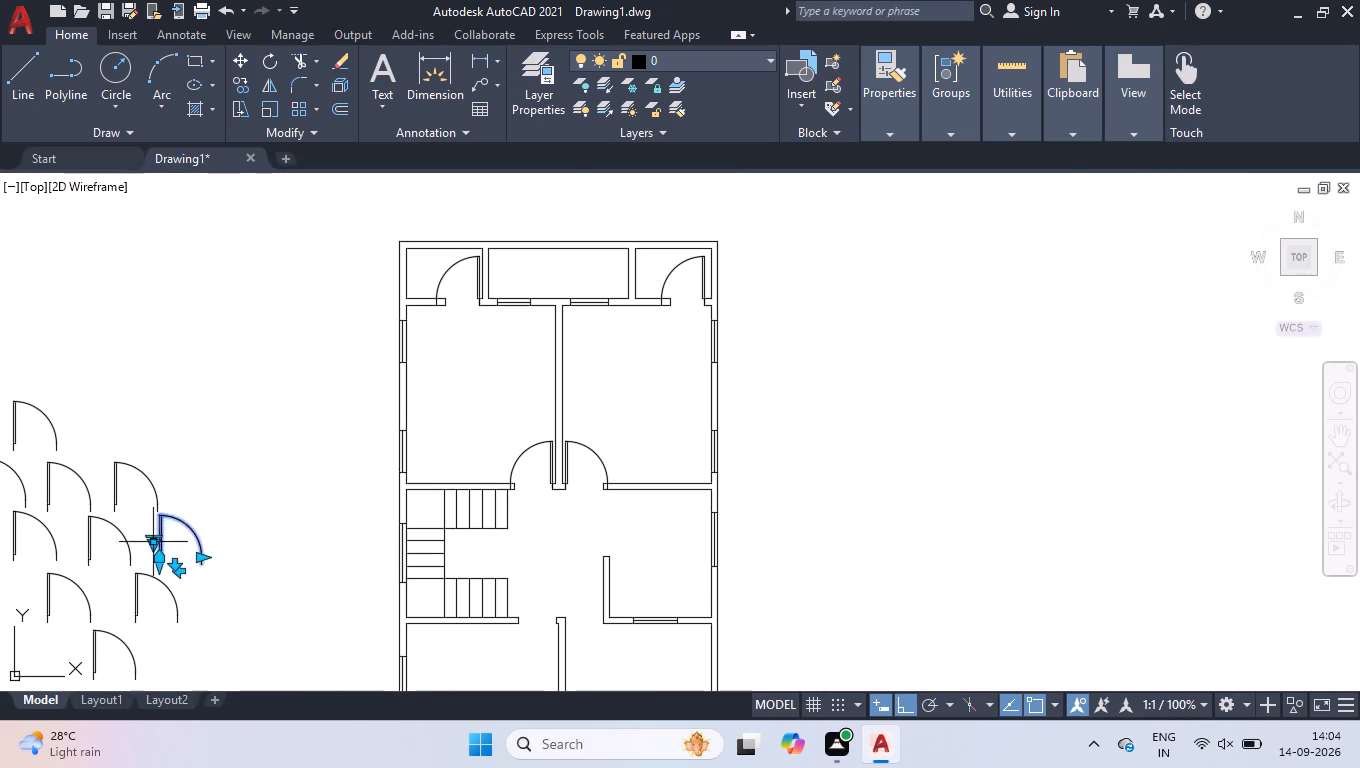
pyautogui.scroll(2, 140, 566)
pyautogui.click(237, 580)
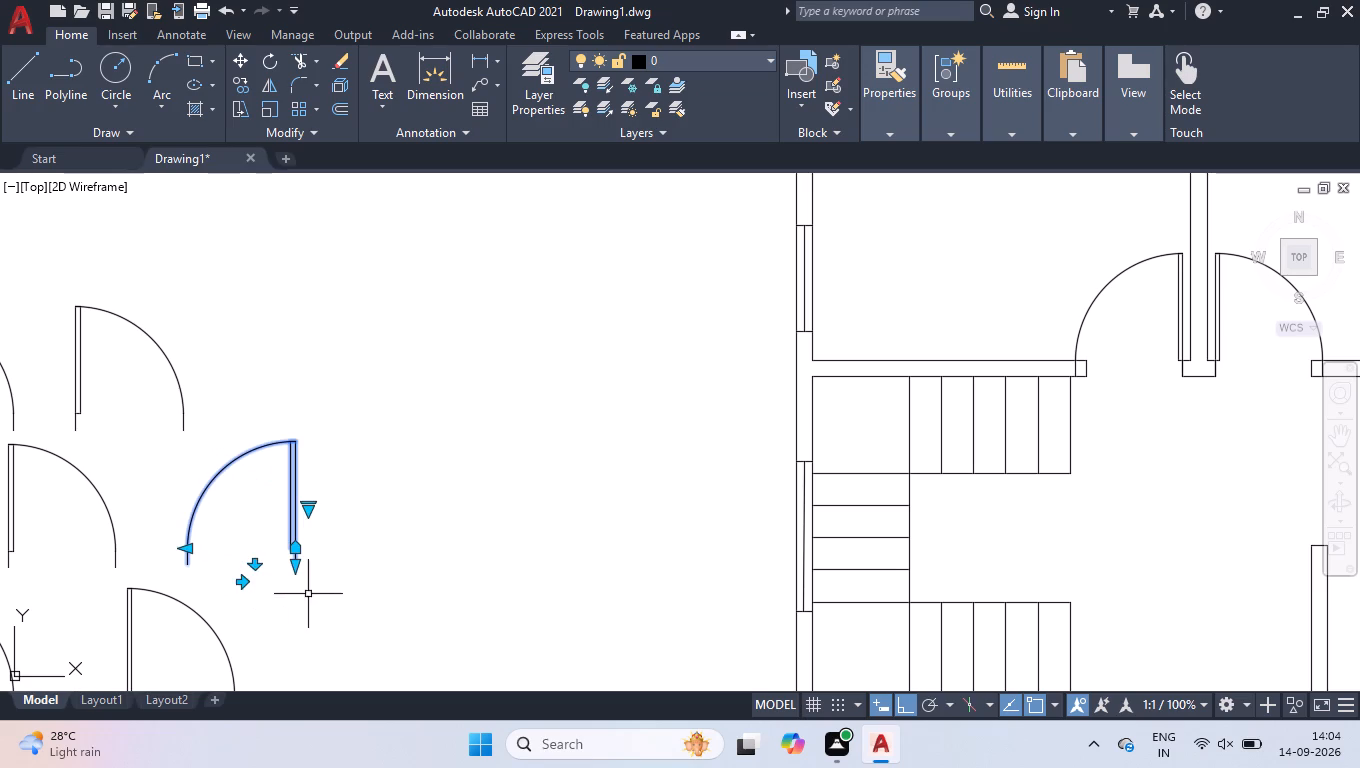
pyautogui.press('space')
pyautogui.click(295, 566)
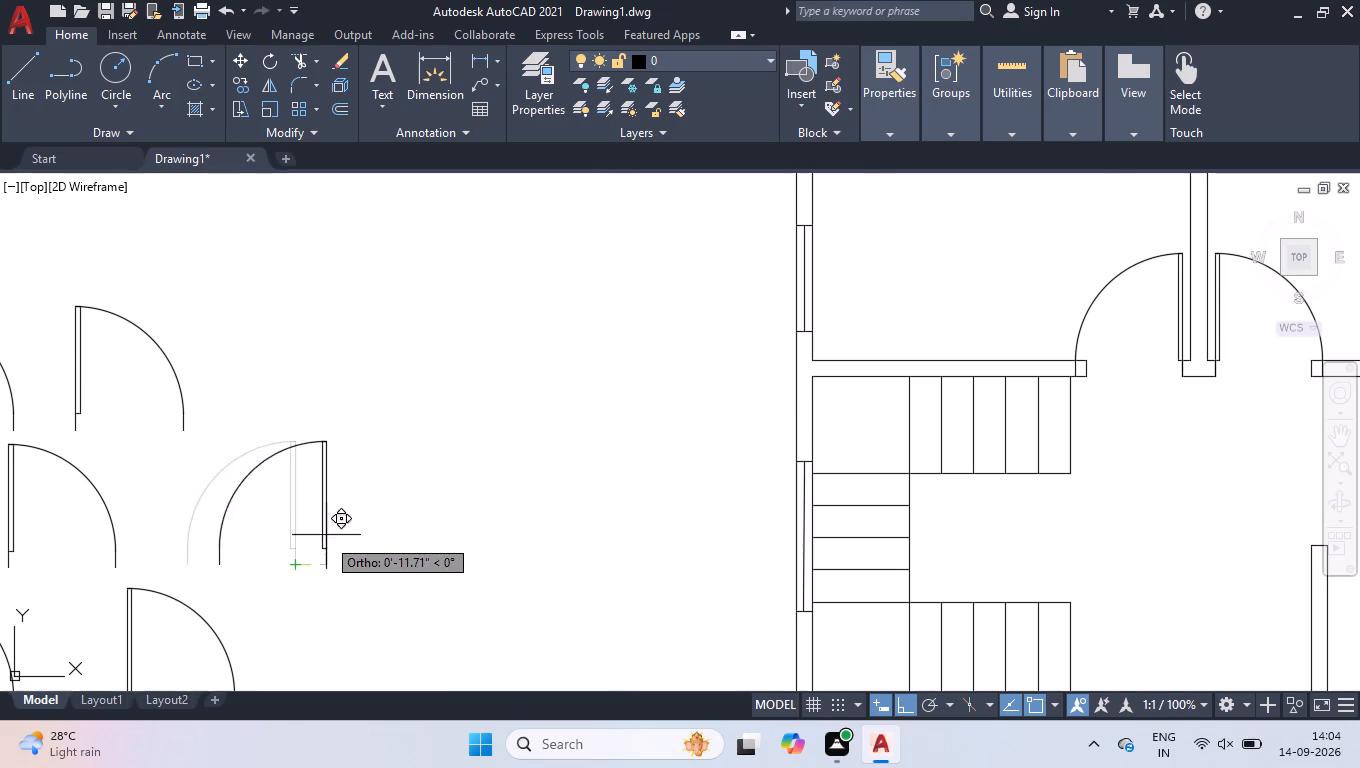
pyautogui.scroll(-2, 326, 535)
pyautogui.scroll(3, 730, 648)
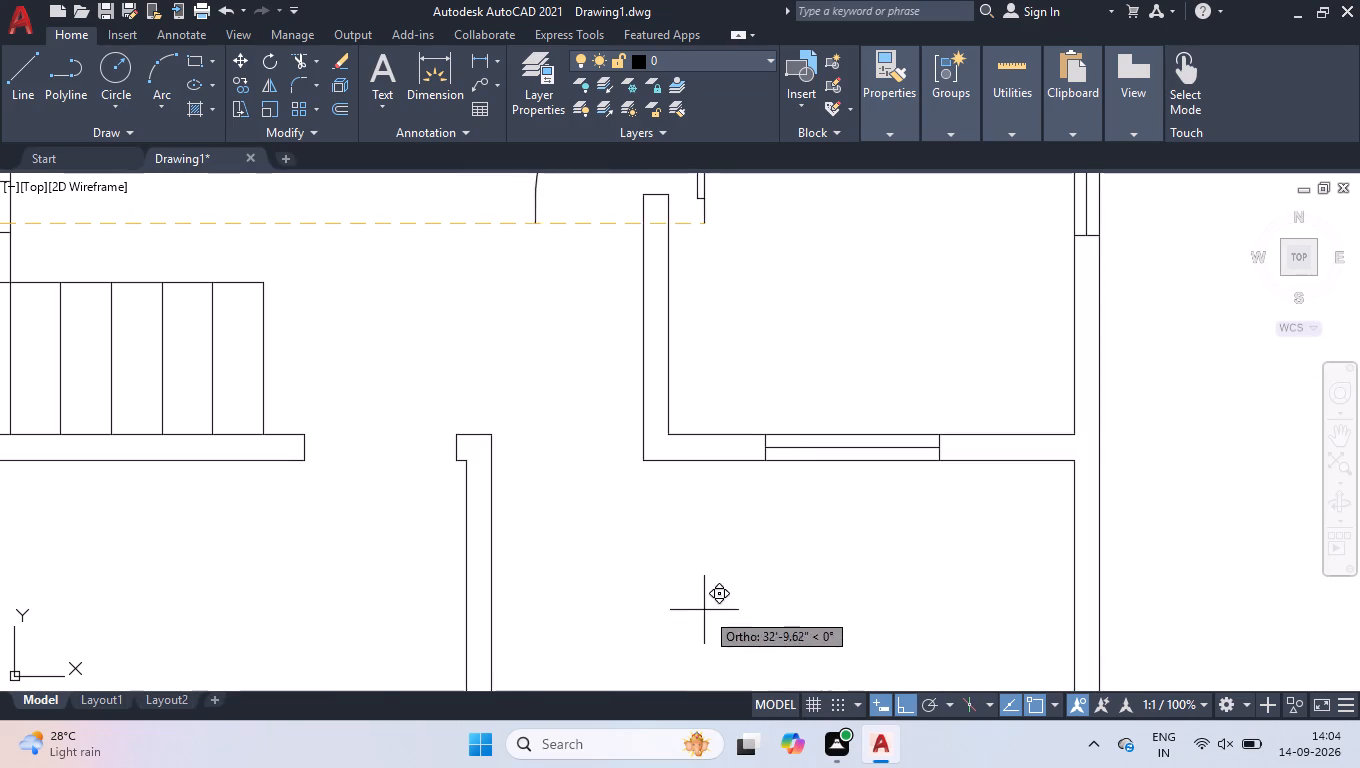
pyautogui.scroll(2, 634, 522)
pyautogui.click(645, 367)
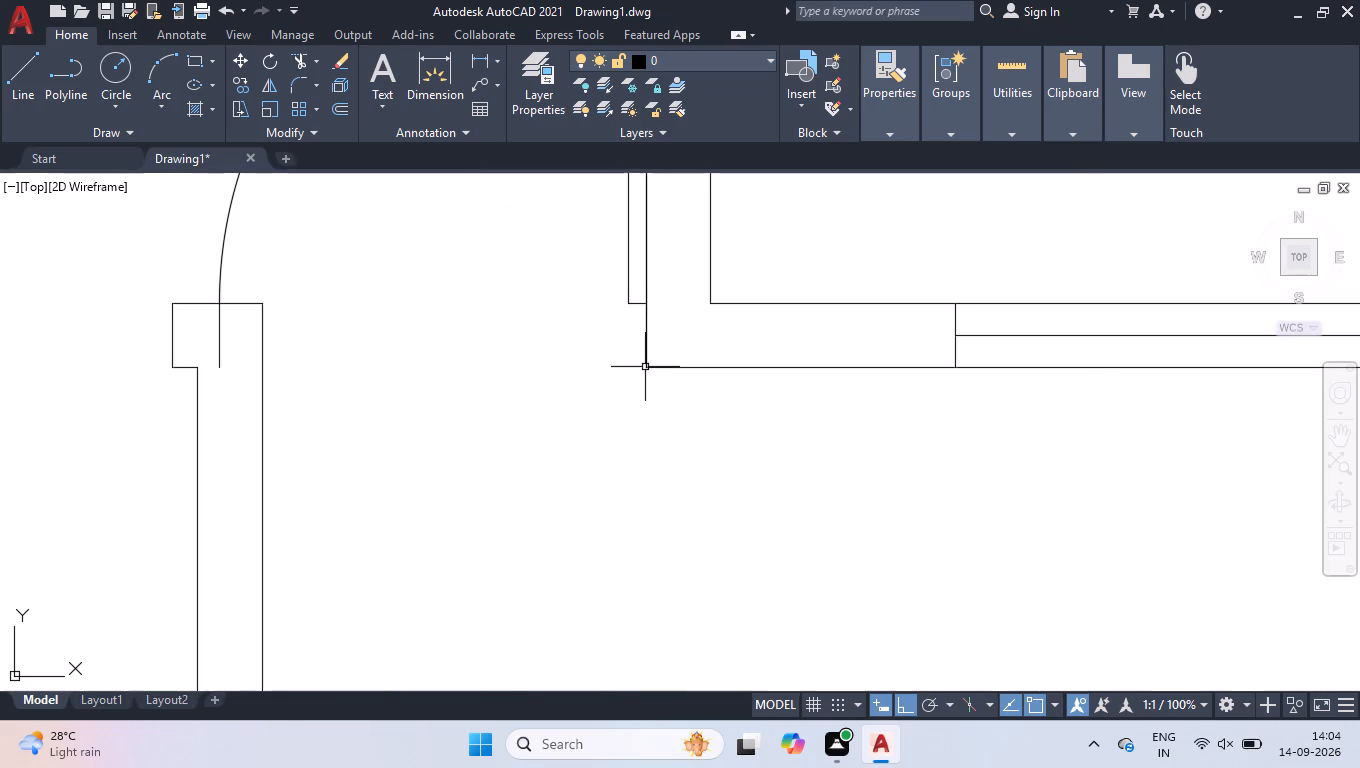
# Delete the spare door blocks west of the plan, keeping only the single lowest one.
pyautogui.scroll(-3, 552, 467)
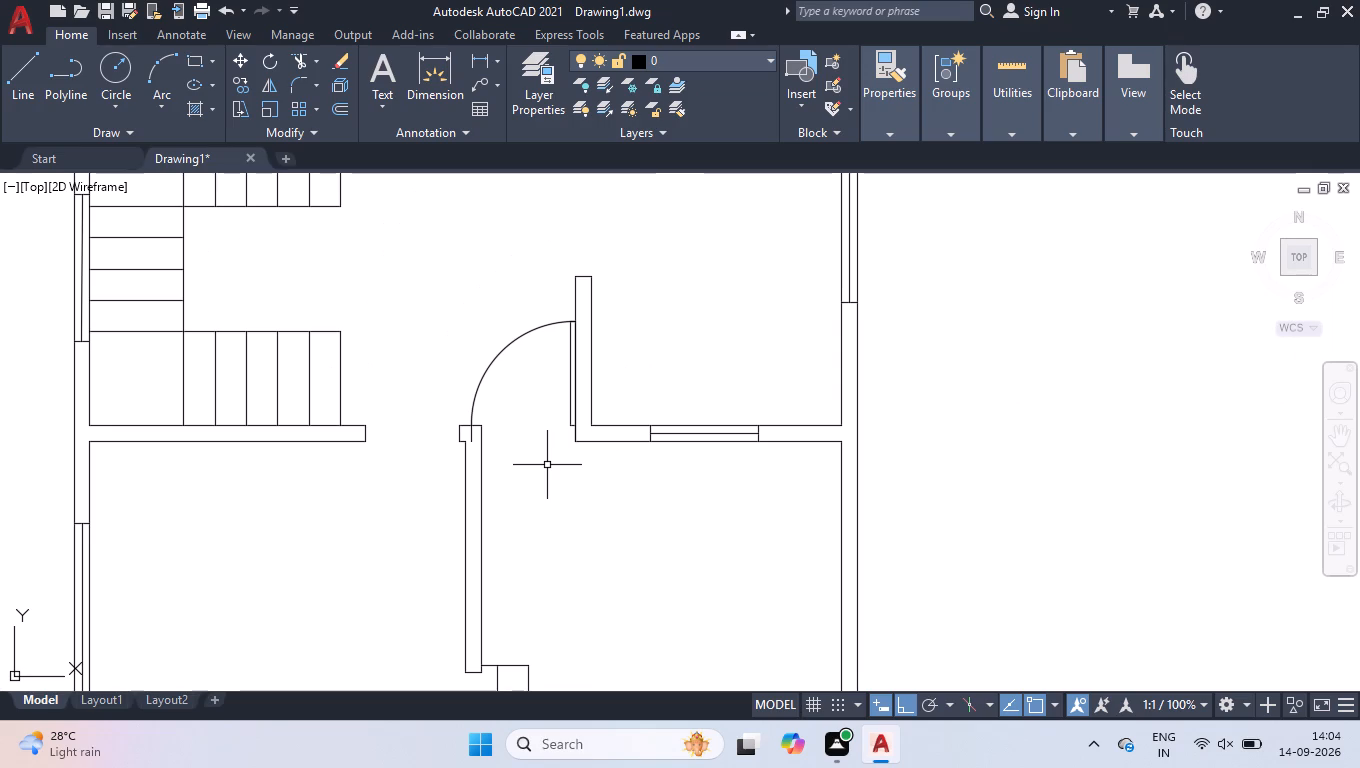
pyautogui.scroll(-4, 545, 464)
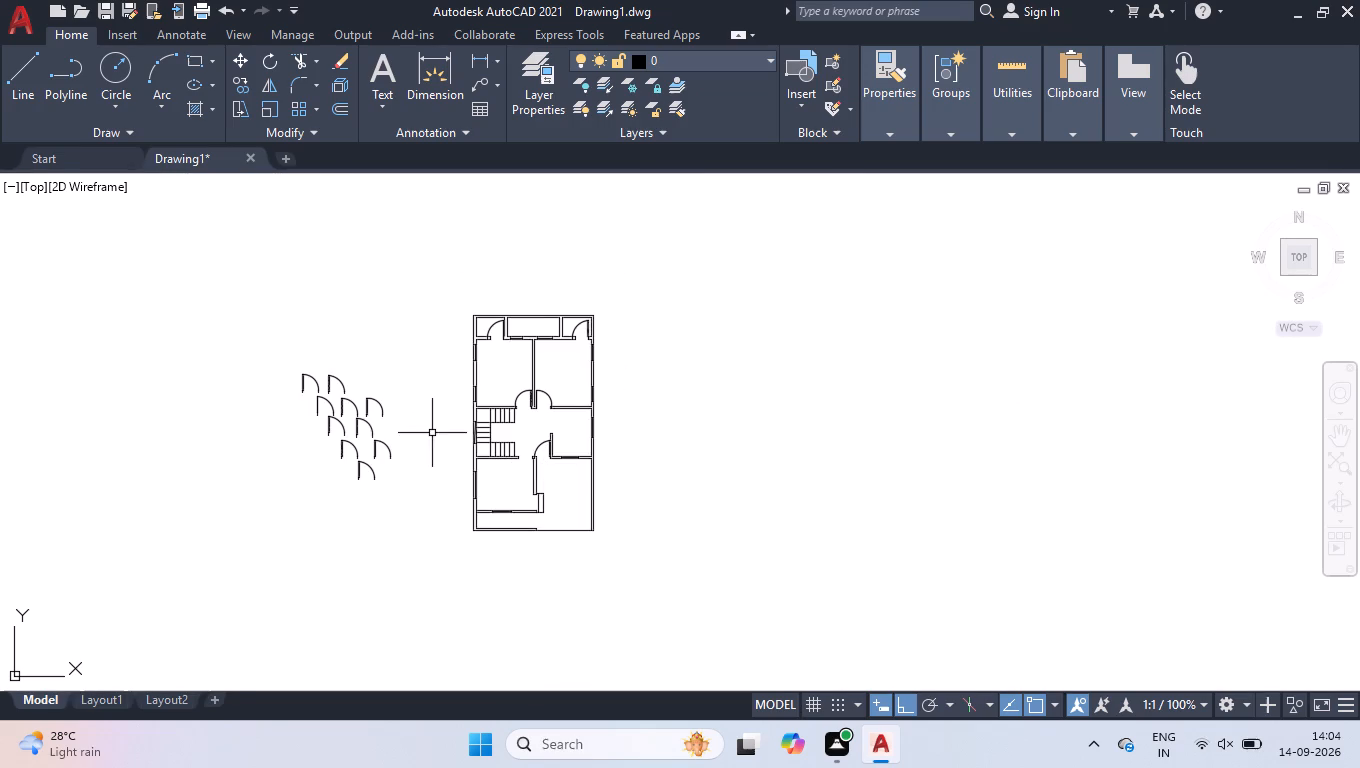
pyautogui.scroll(2, 394, 454)
pyautogui.click(103, 236)
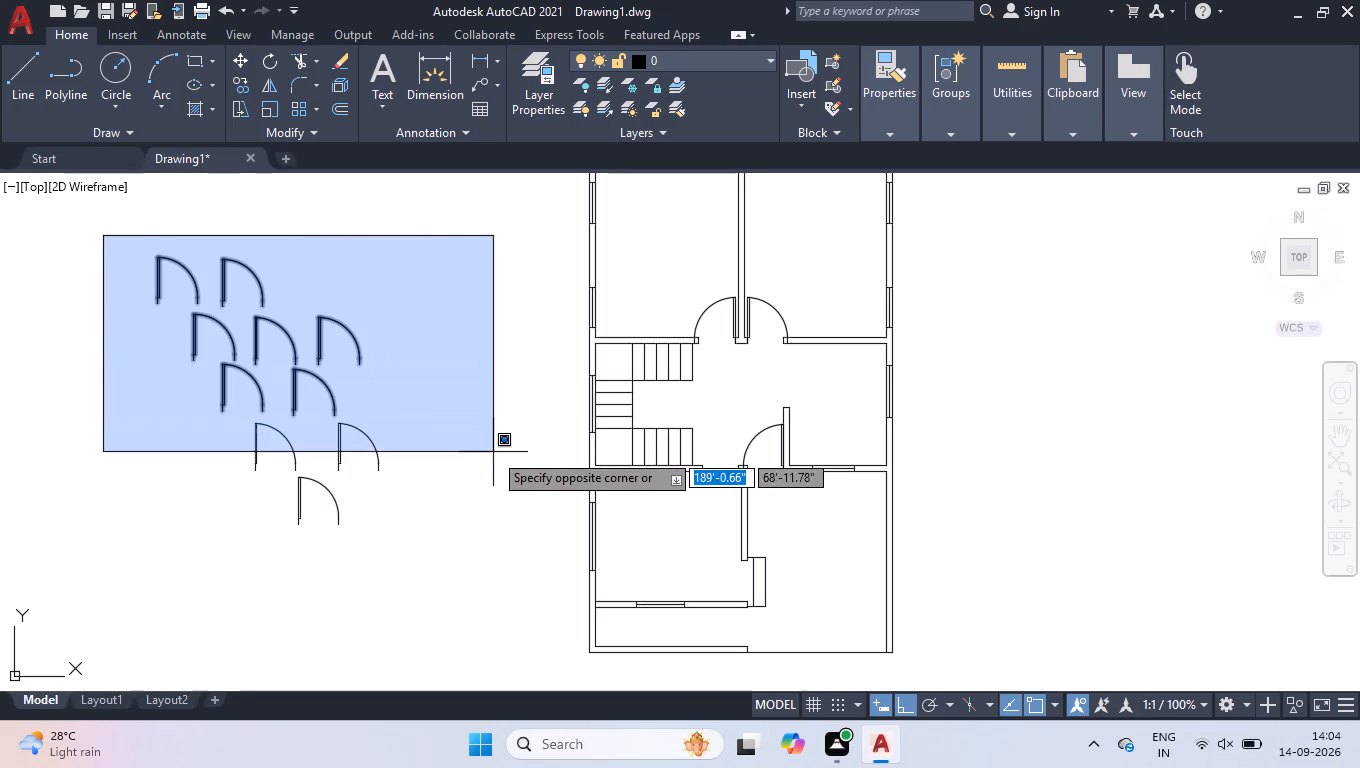
pyautogui.click(492, 474)
pyautogui.press('Delete')
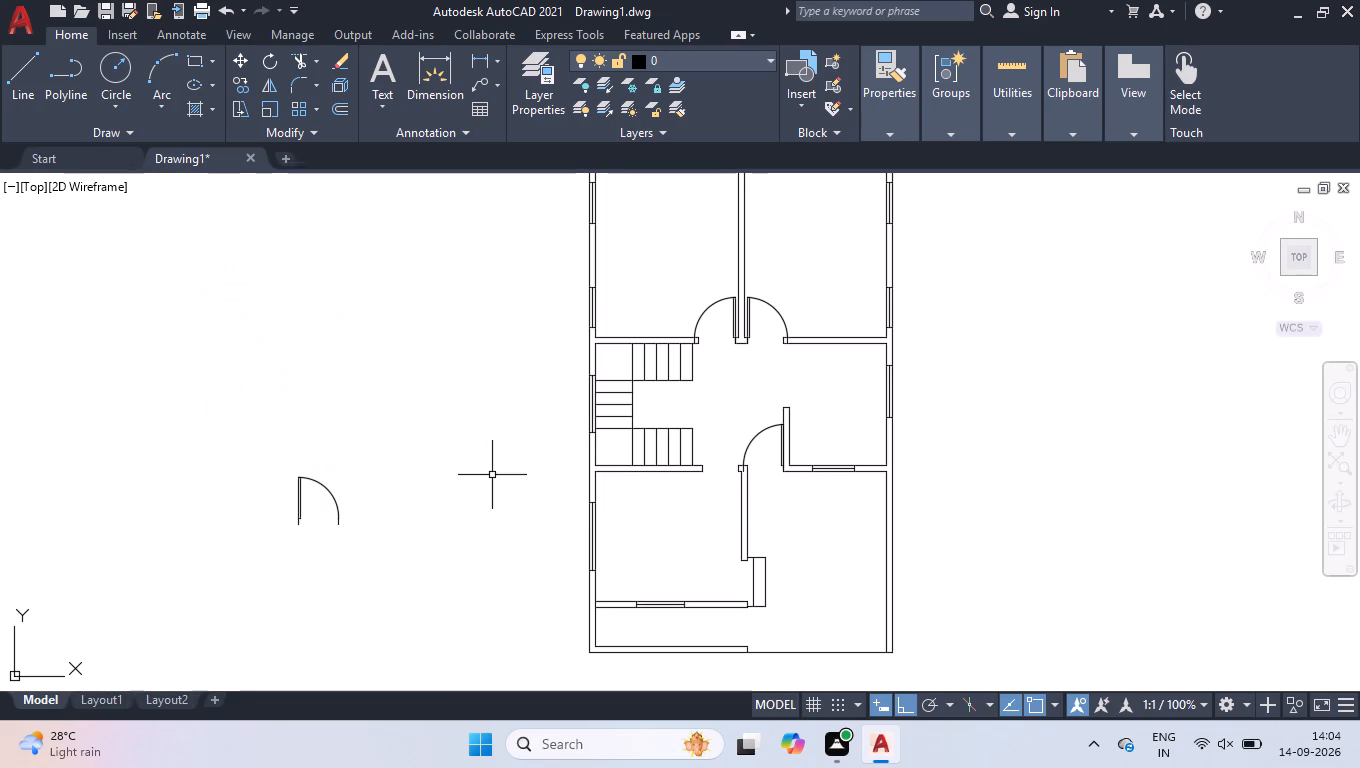
# Rotate the remaining spare door 90° counterclockwise about its hinge-side endpoint.
pyautogui.click(439, 413)
pyautogui.click(72, 617)
pyautogui.write('RO')
pyautogui.press('Return')
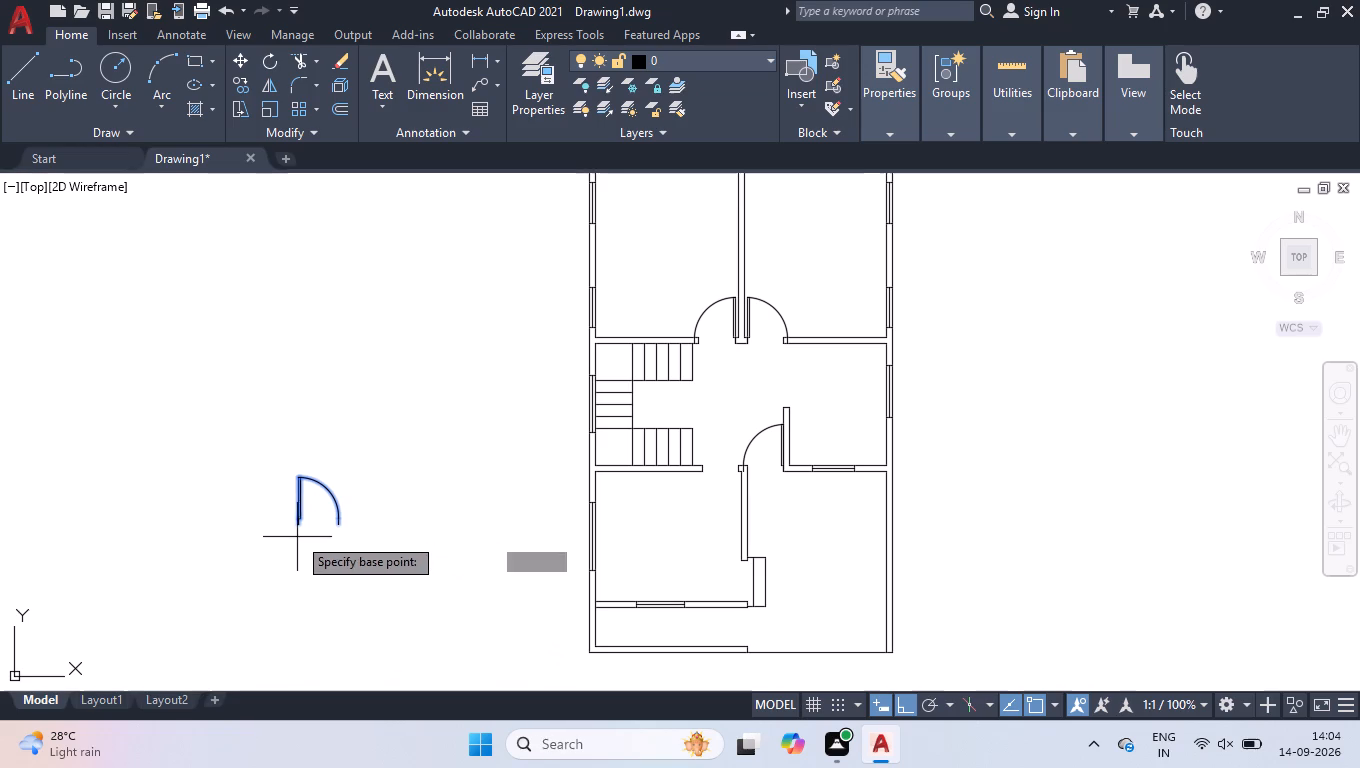
pyautogui.click(301, 525)
pyautogui.click(308, 417)
# Move the rotated spare door by its hinge-side endpoint onto the northeast corner of the southwest room's south wall.
pyautogui.moveTo(302, 446); pyautogui.dragTo(301, 455)
pyautogui.click(242, 555)
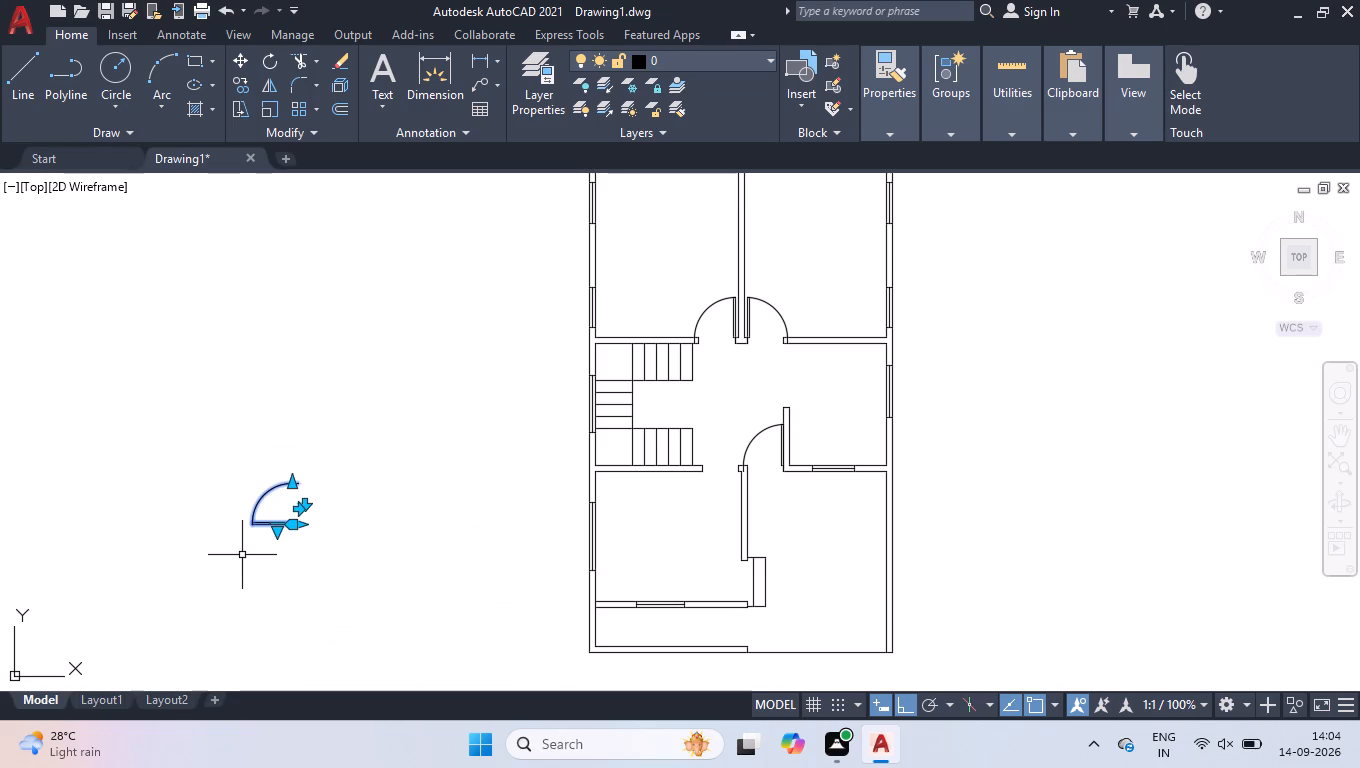
pyautogui.press('m')
pyautogui.press('Return')
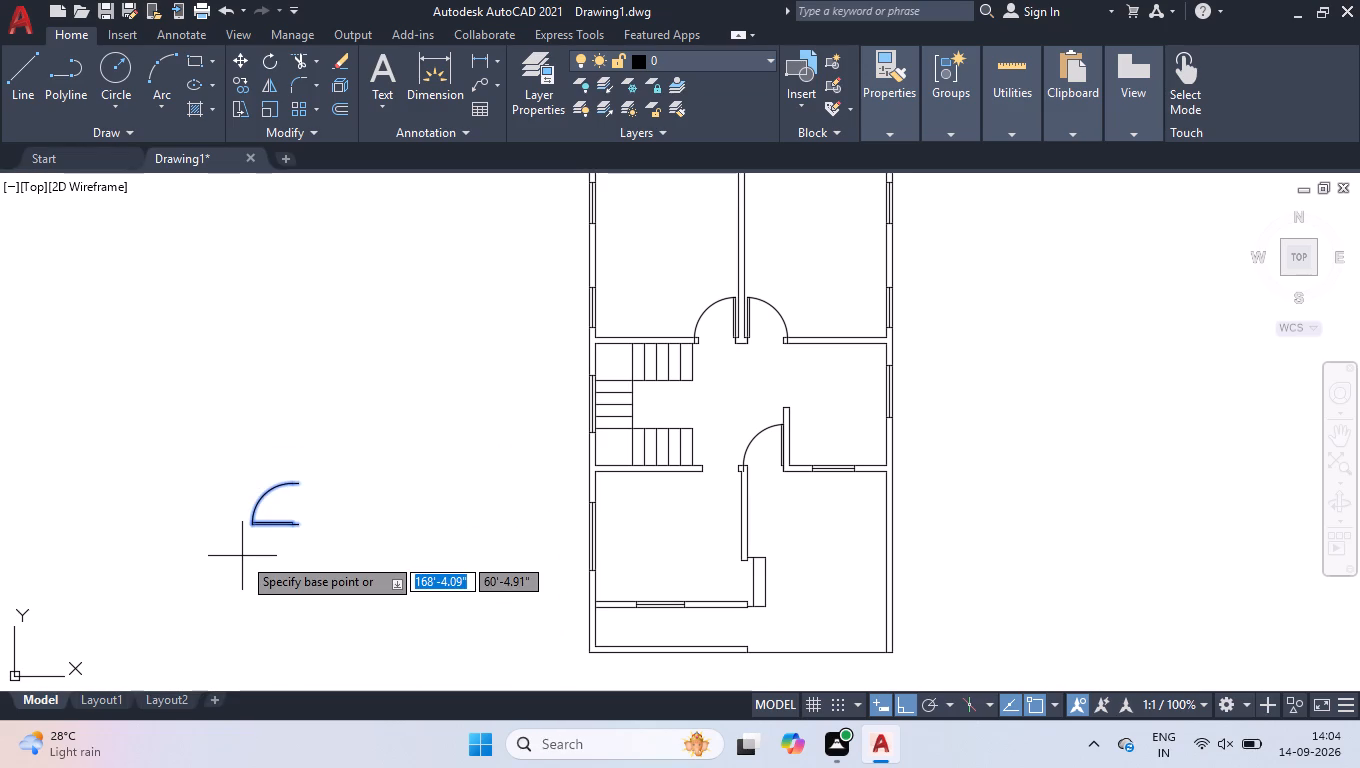
pyautogui.scroll(5, 242, 556)
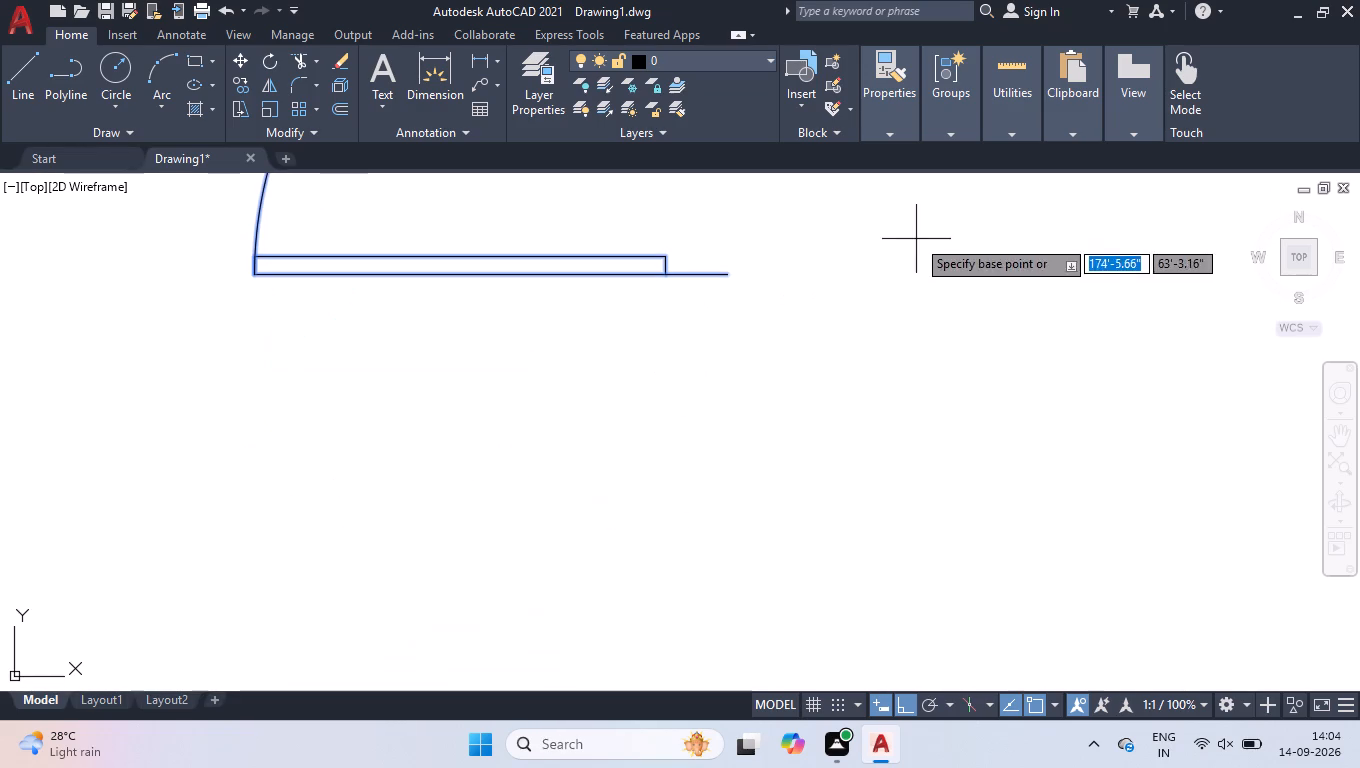
pyautogui.click(728, 272)
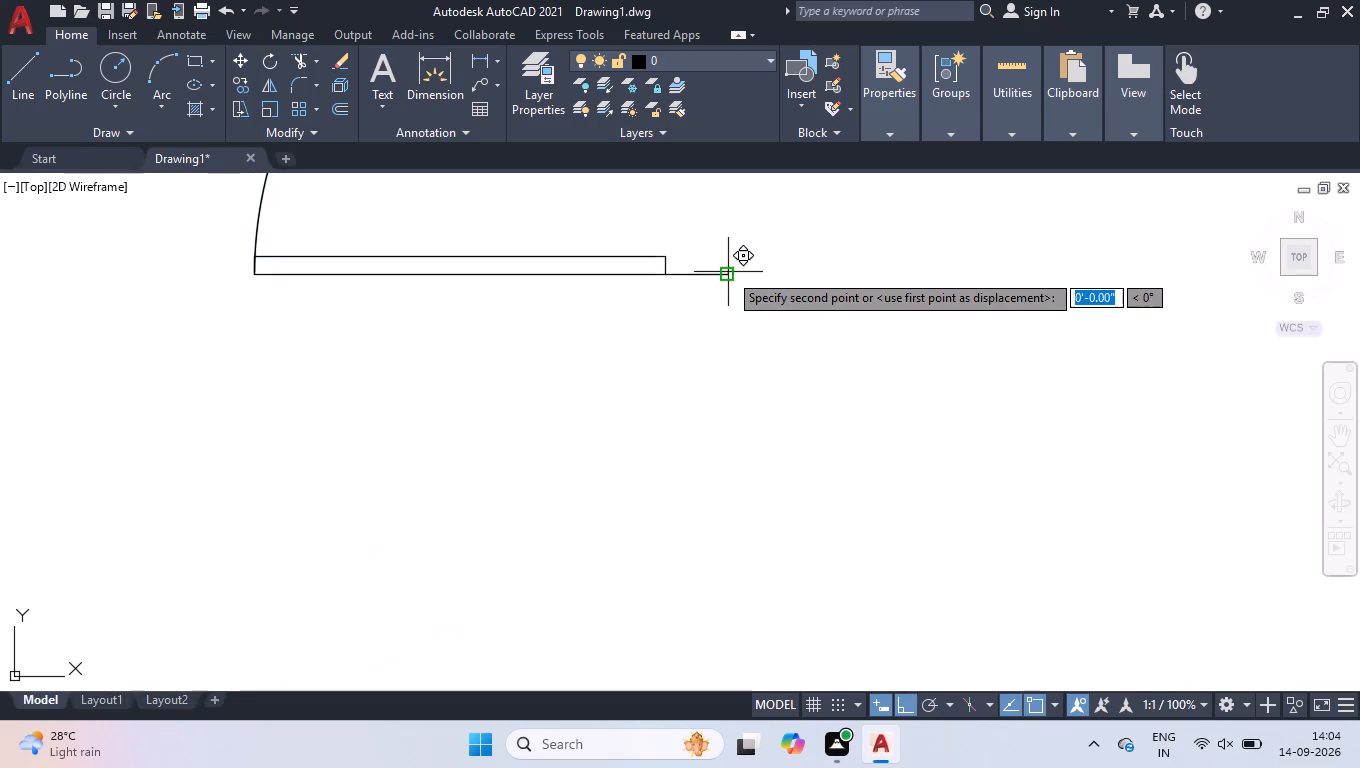
pyautogui.scroll(-5, 728, 272)
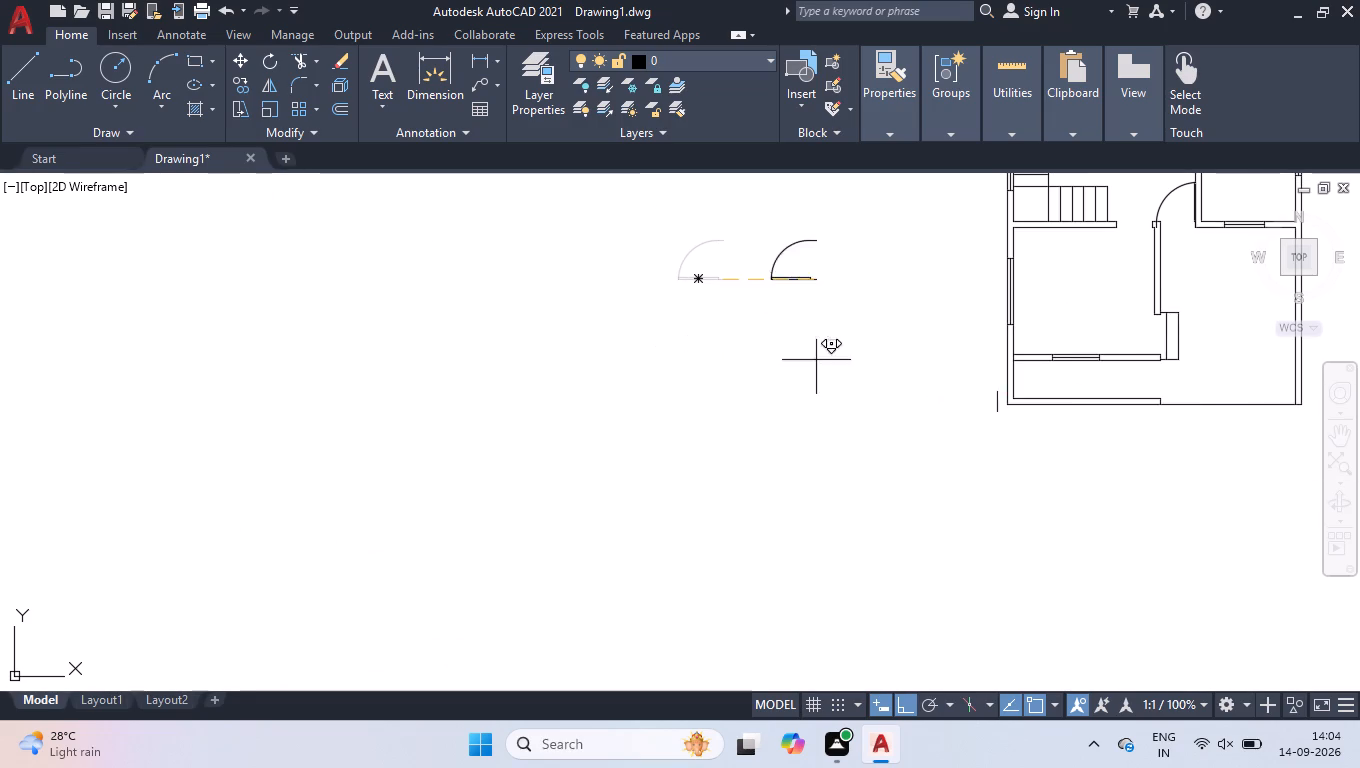
pyautogui.scroll(4, 1169, 336)
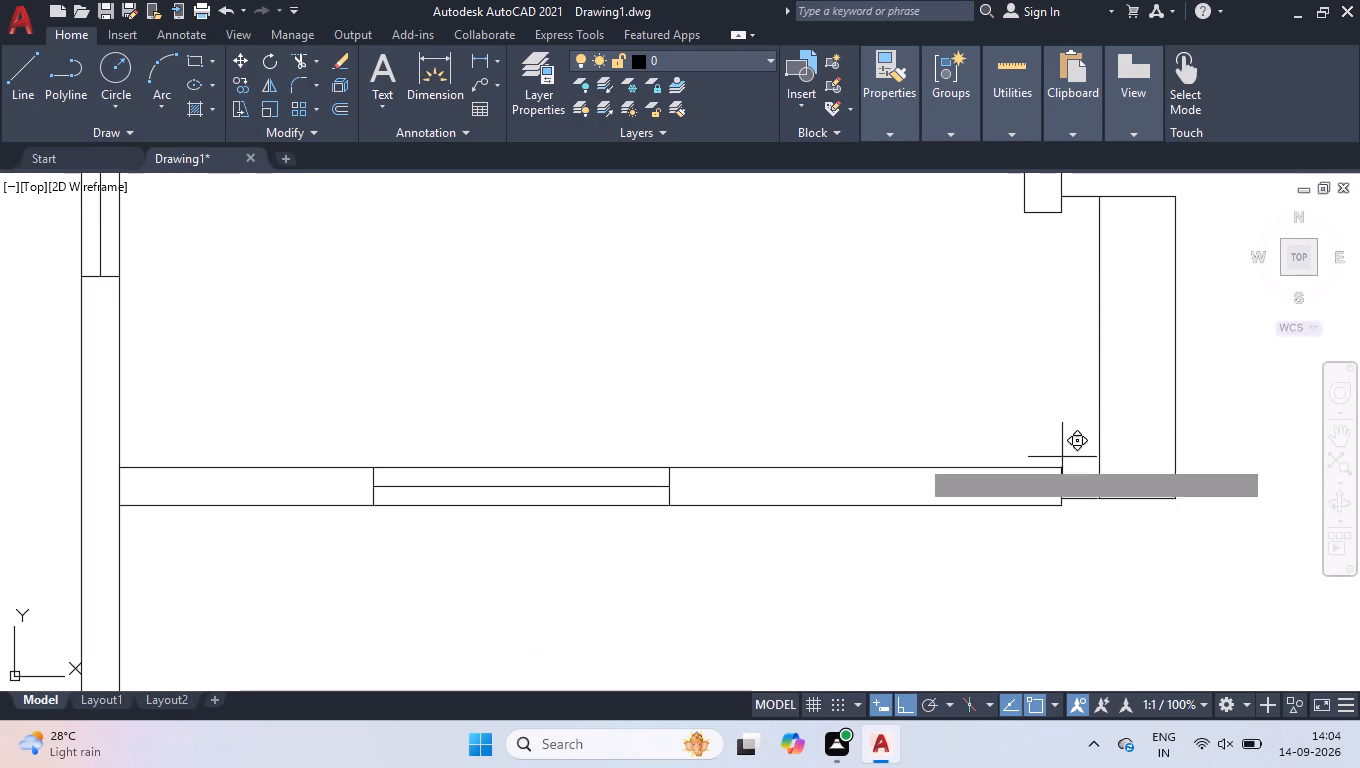
pyautogui.click(1058, 465)
# Stretch the end line of the wall north of the southwest room's east doorway south onto the door's end line.
pyautogui.click(984, 245)
pyautogui.click(941, 207)
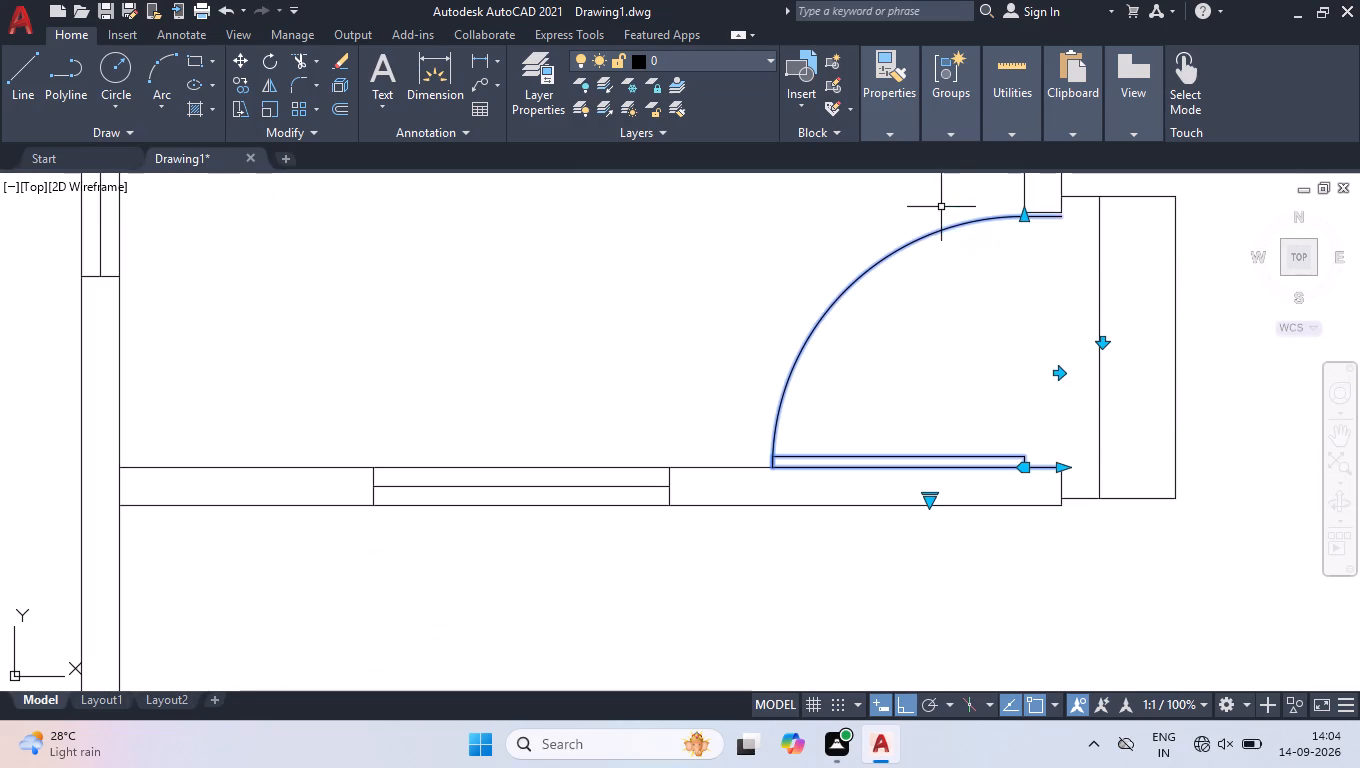
pyautogui.scroll(1, 1074, 213)
pyautogui.scroll(4, 974, 157)
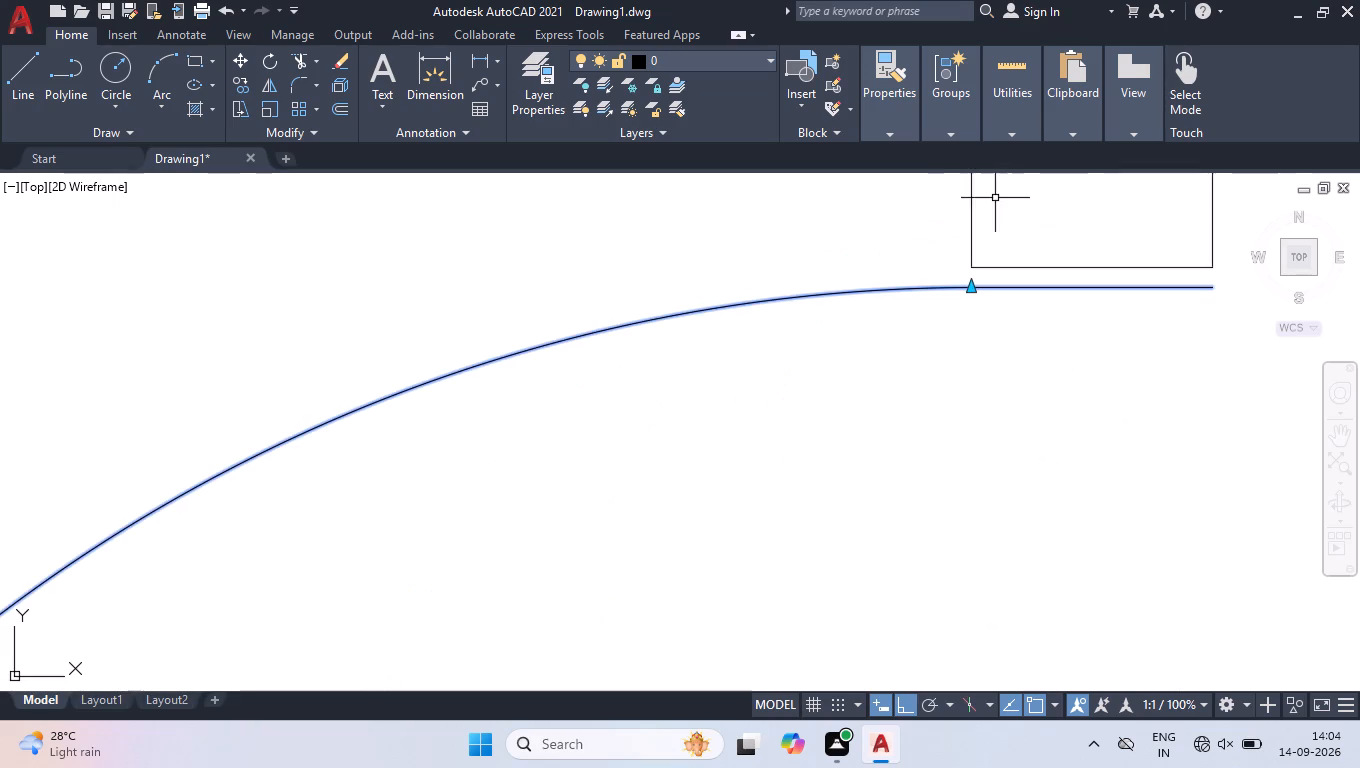
pyautogui.scroll(1, 1013, 206)
pyautogui.scroll(-3, 821, 257)
pyautogui.scroll(2, 976, 240)
pyautogui.click(487, 283)
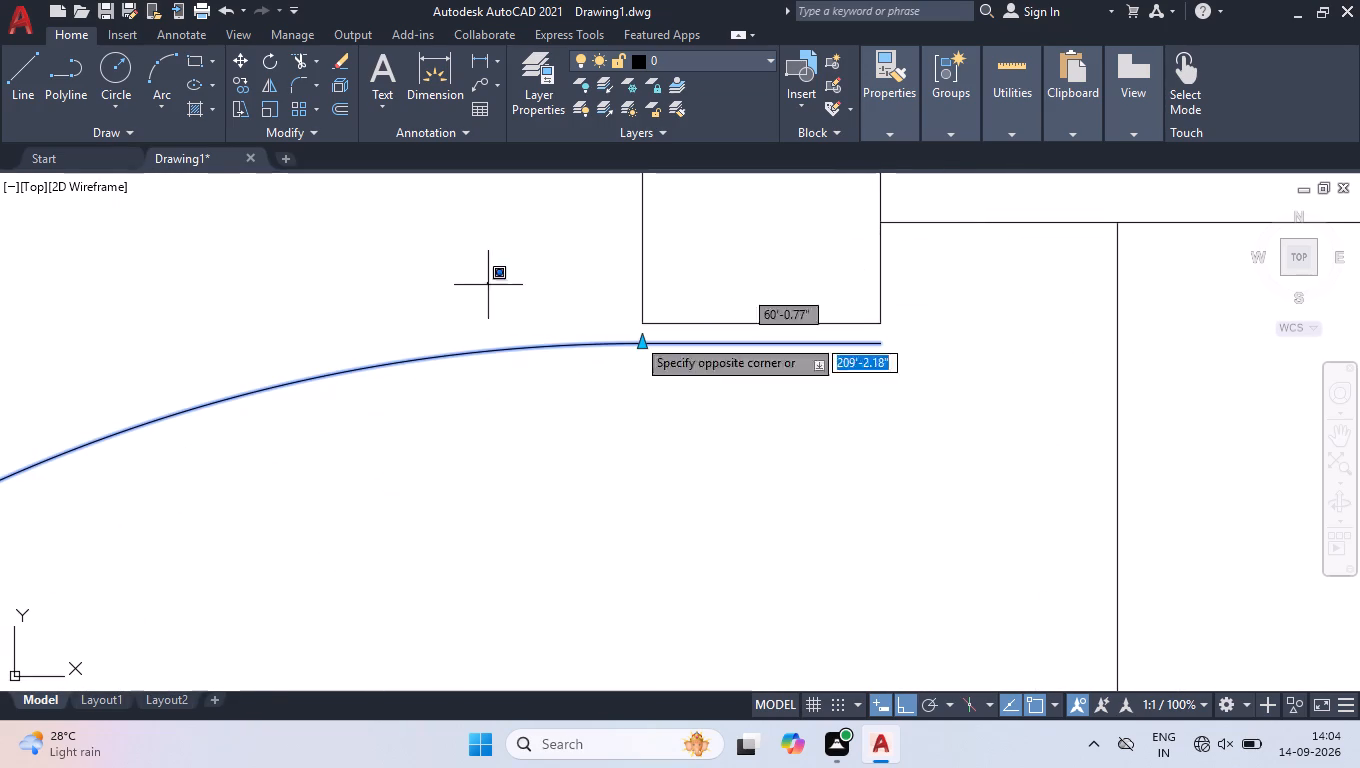
pyautogui.click(1033, 411)
pyautogui.scroll(2, 701, 313)
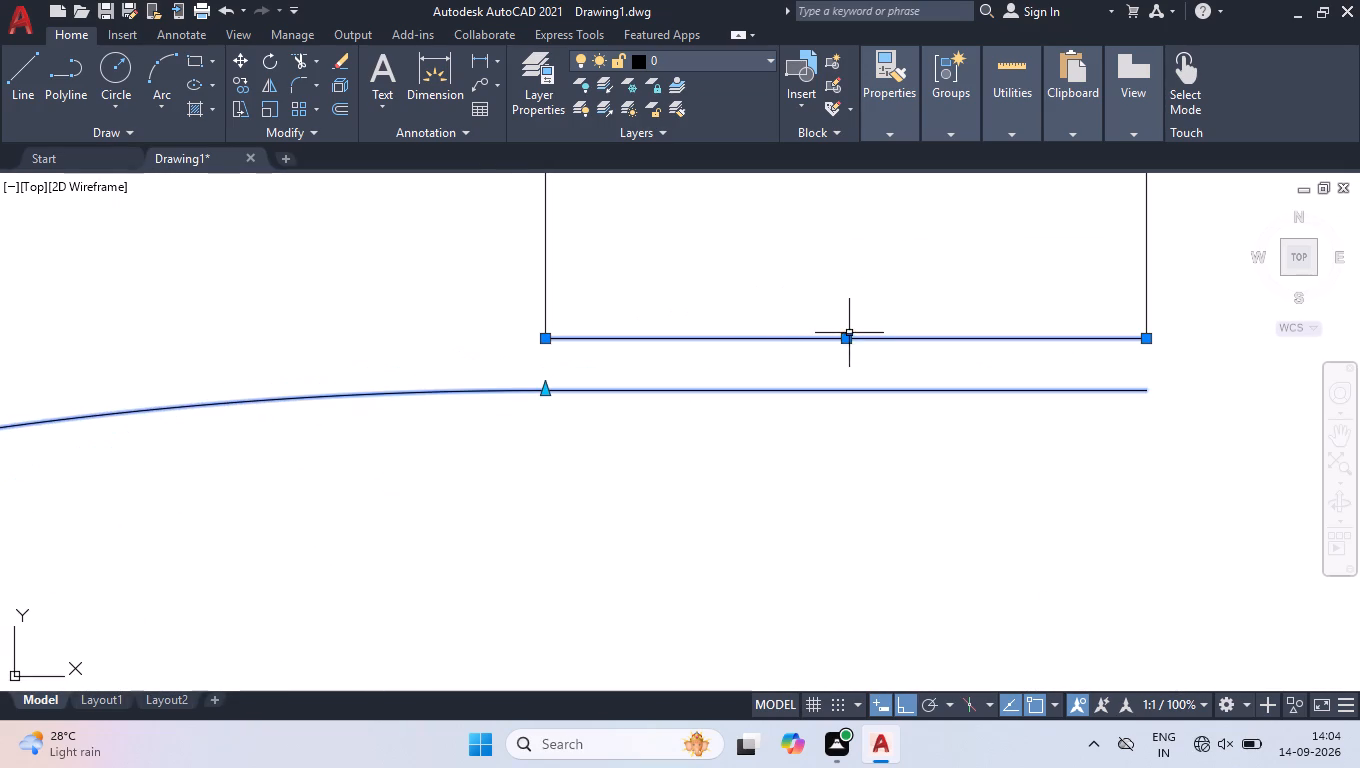
pyautogui.click(847, 341)
pyautogui.click(852, 389)
pyautogui.rightClick(818, 363)
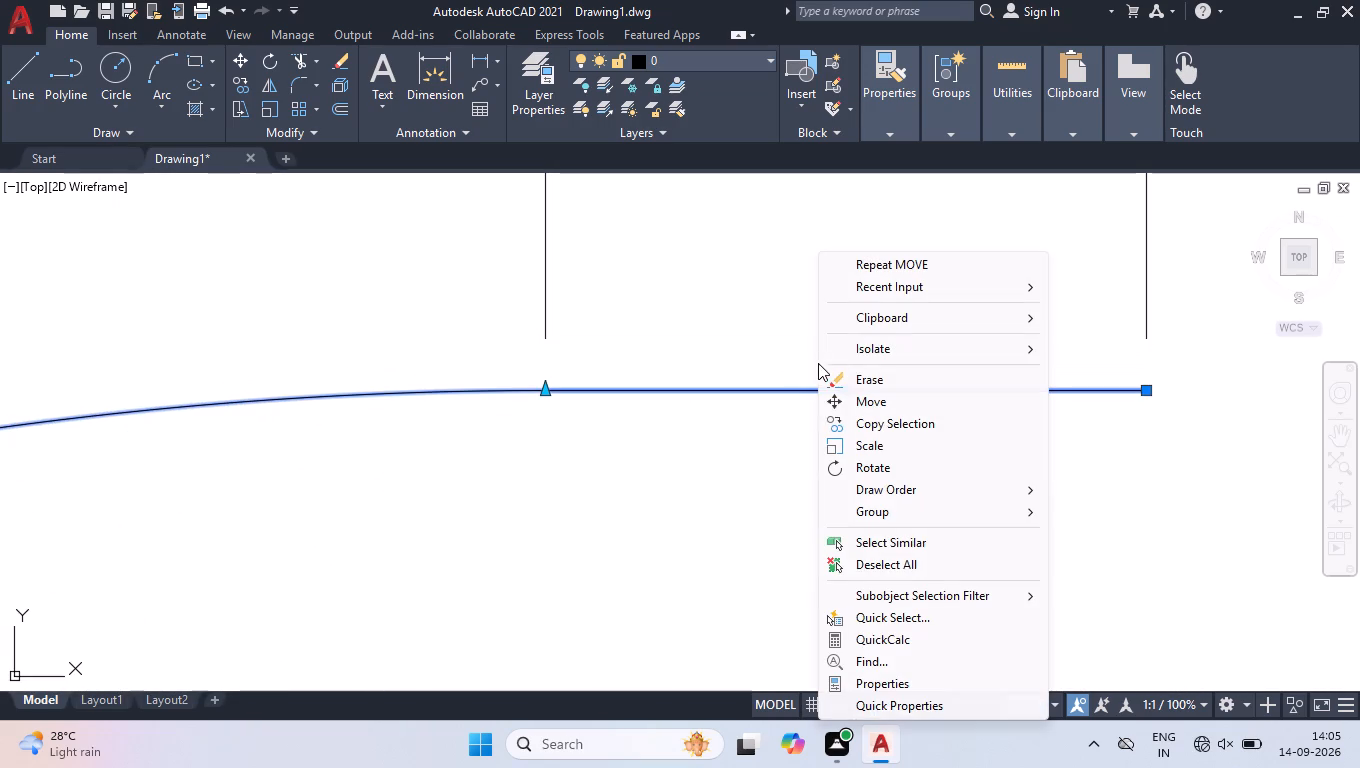
pyautogui.click(854, 574)
# Extend both side lines of that wall south to meet its moved end line.
pyautogui.write('EX')
pyautogui.press('space')
pyautogui.moveTo(1160, 301); pyautogui.dragTo(1137, 299)
pyautogui.click(461, 287)
pyautogui.press('space')
# Reduce the width of the door beside the small east room to 3', ending at the facing wall's east edge.
pyautogui.scroll(-4, 549, 373)
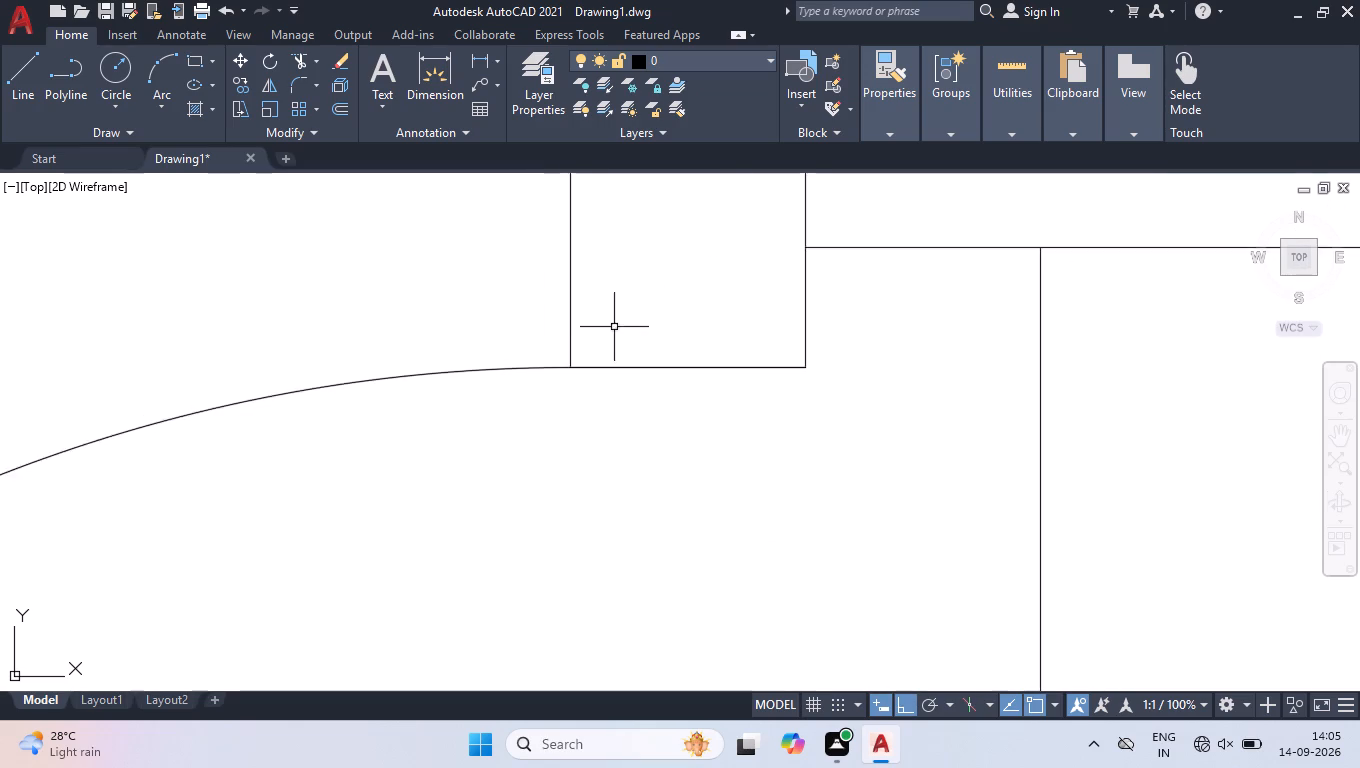
pyautogui.scroll(-5, 616, 330)
pyautogui.scroll(-1, 659, 494)
pyautogui.scroll(3, 676, 298)
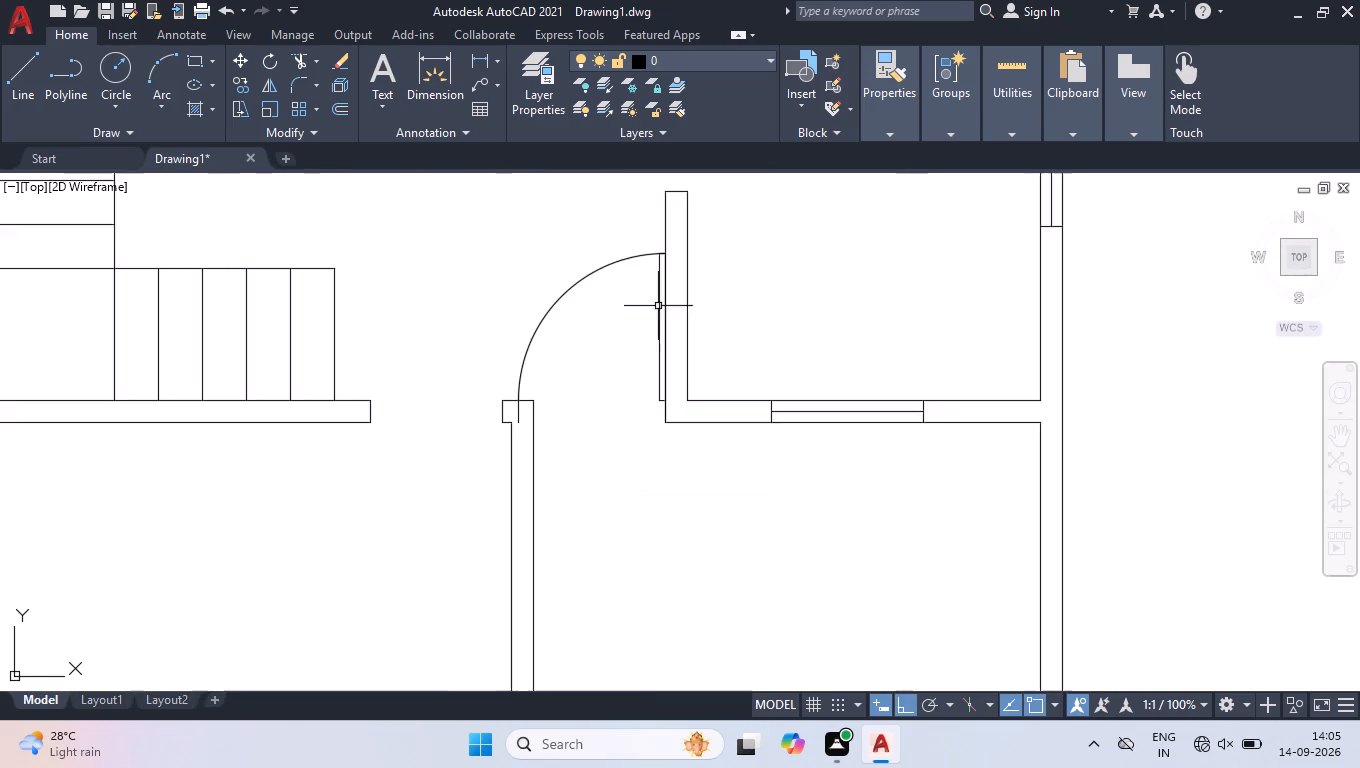
pyautogui.scroll(2, 608, 319)
pyautogui.click(534, 347)
pyautogui.click(270, 324)
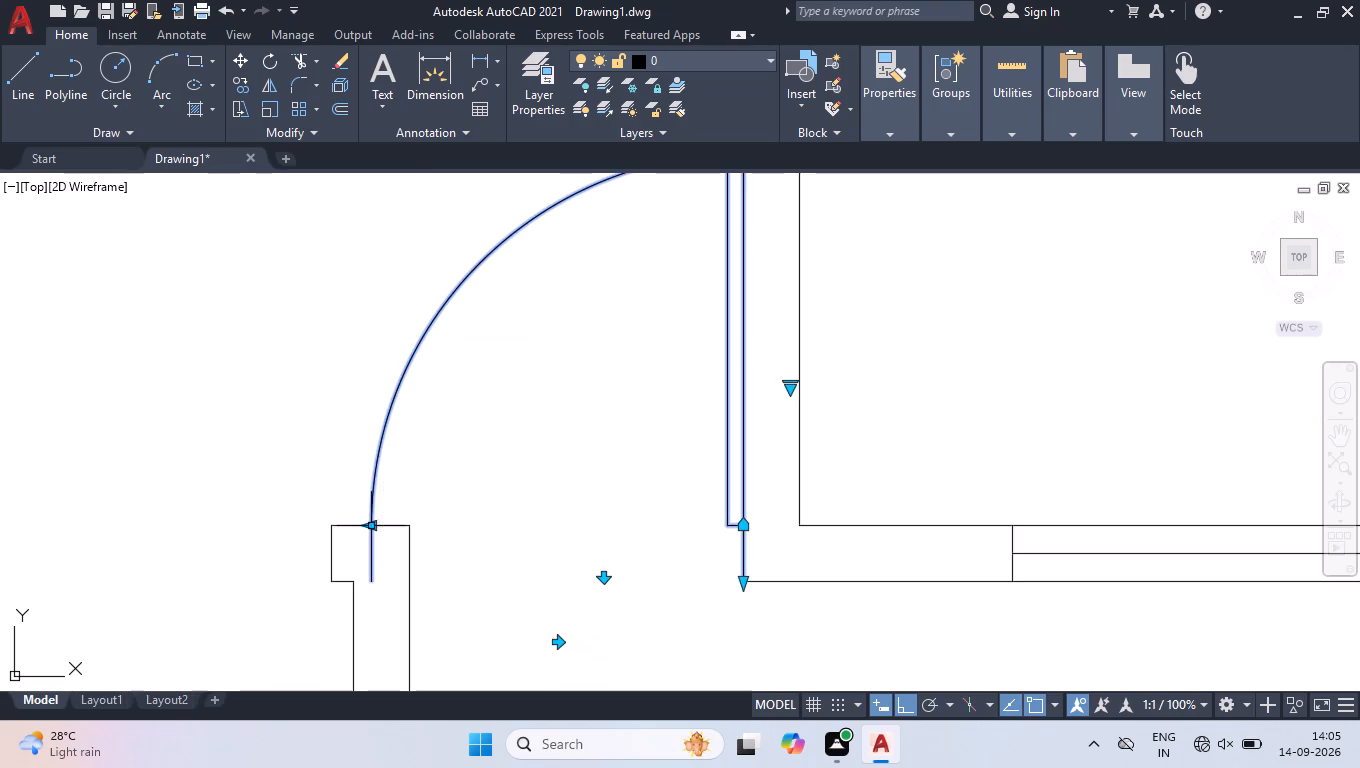
pyautogui.scroll(3, 375, 523)
pyautogui.click(348, 543)
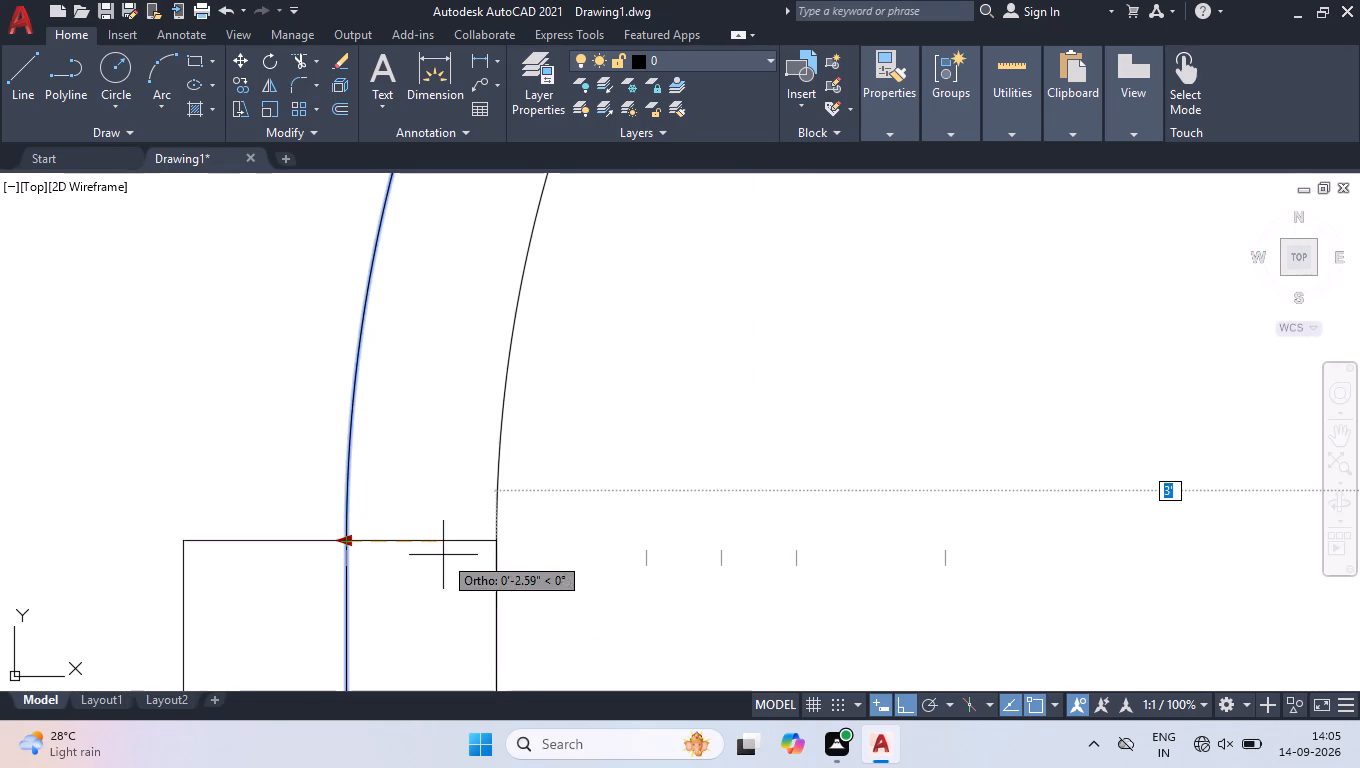
pyautogui.click(443, 555)
# Reduce the width of the large northeast room's south door so it ends at the wall's west end.
pyautogui.scroll(-8, 457, 547)
pyautogui.scroll(1, 536, 390)
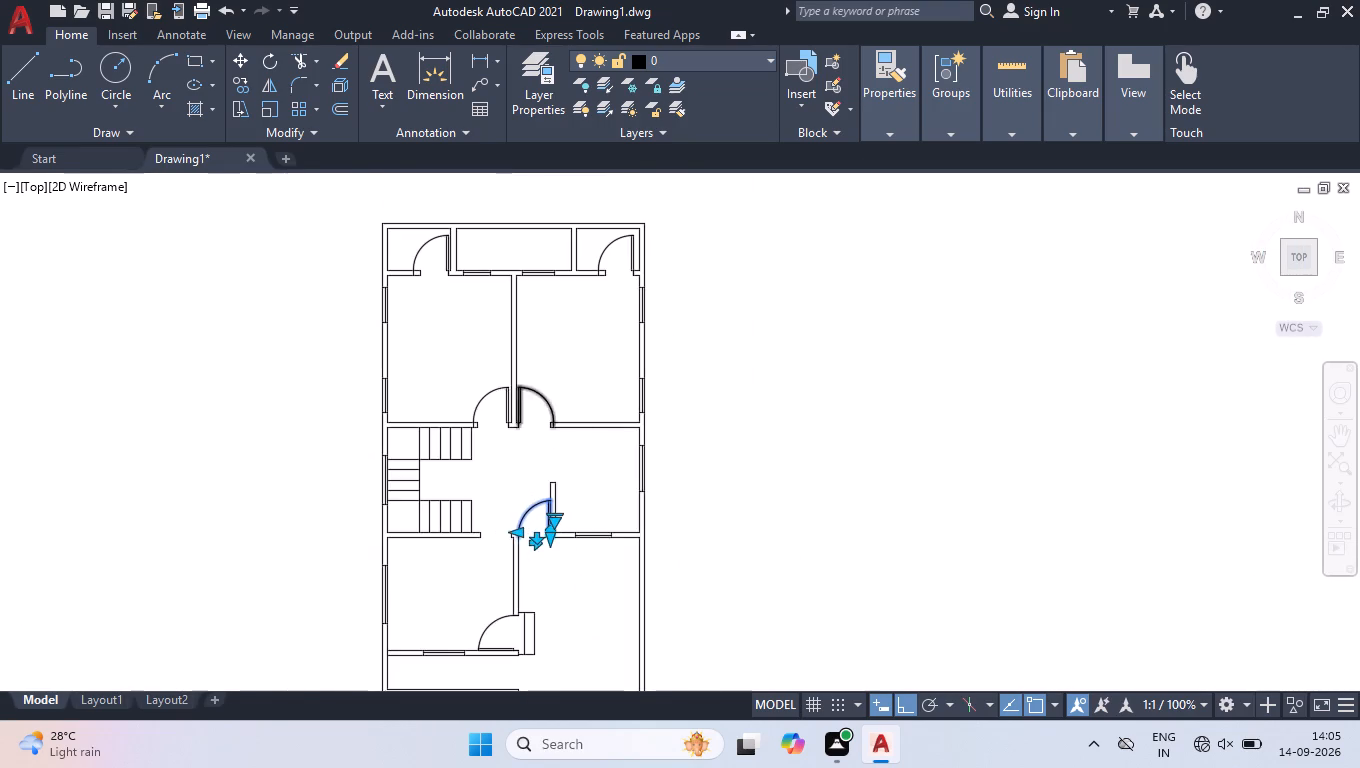
pyautogui.scroll(3, 500, 432)
pyautogui.click(770, 347)
pyautogui.click(651, 389)
pyautogui.scroll(2, 651, 527)
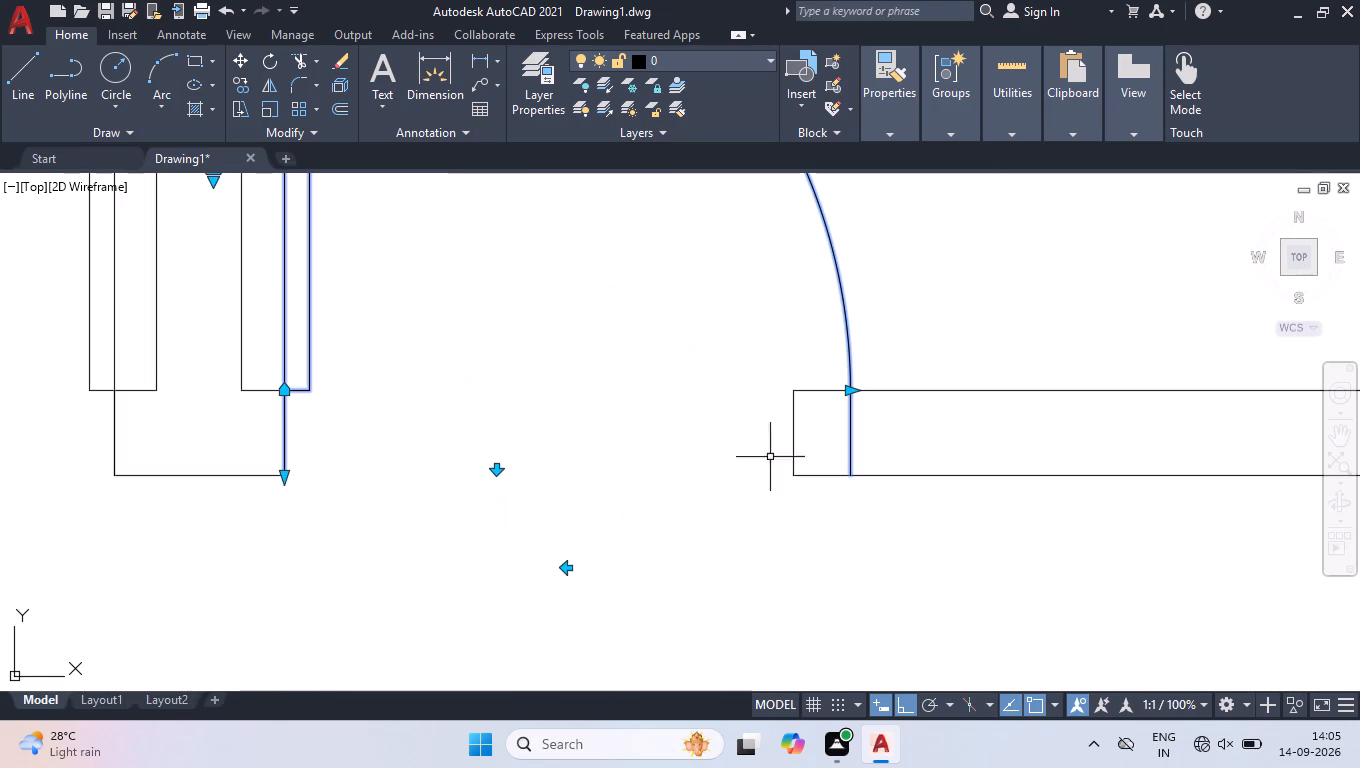
pyautogui.scroll(3, 841, 394)
pyautogui.click(862, 384)
pyautogui.click(612, 387)
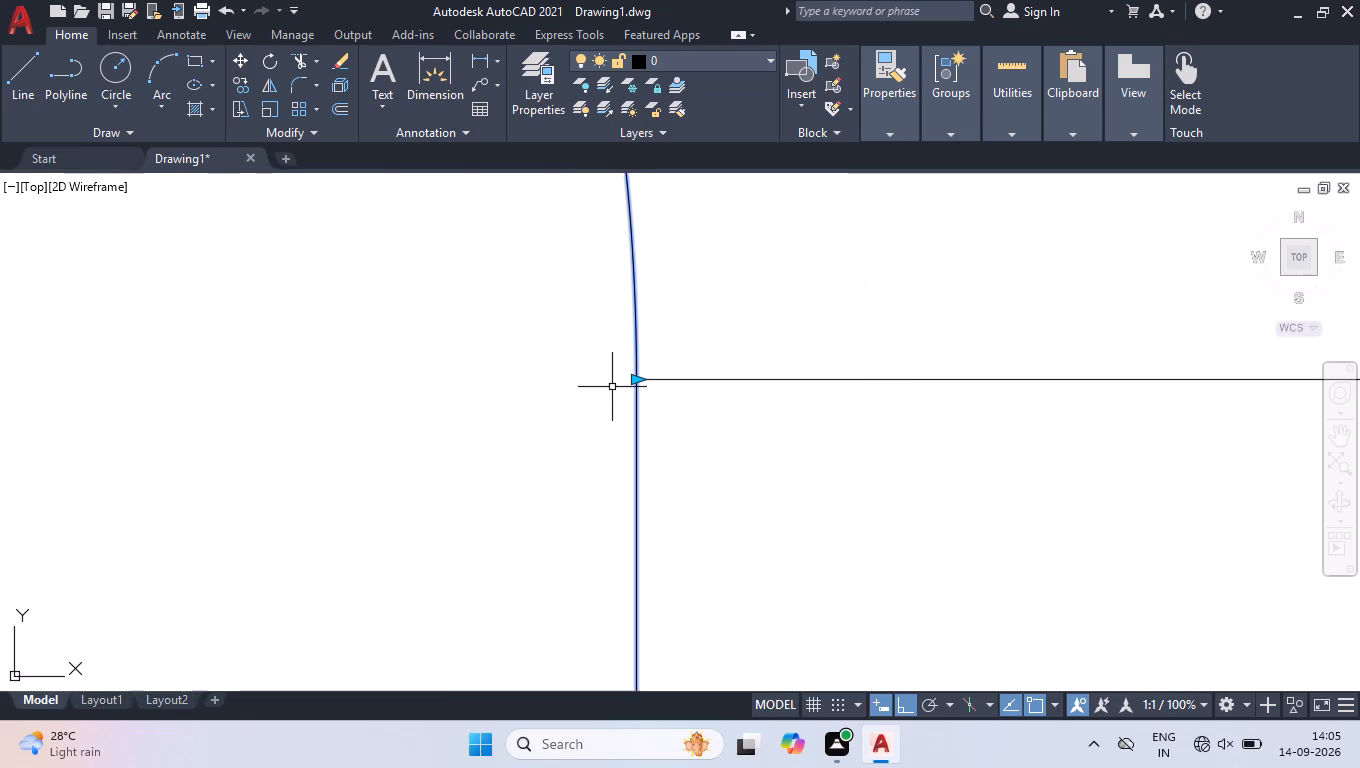
# Reduce the width of the large northwest room's south door to 3', ending at the wall's east end.
pyautogui.scroll(-8, 612, 387)
pyautogui.scroll(5, 435, 398)
pyautogui.click(437, 406)
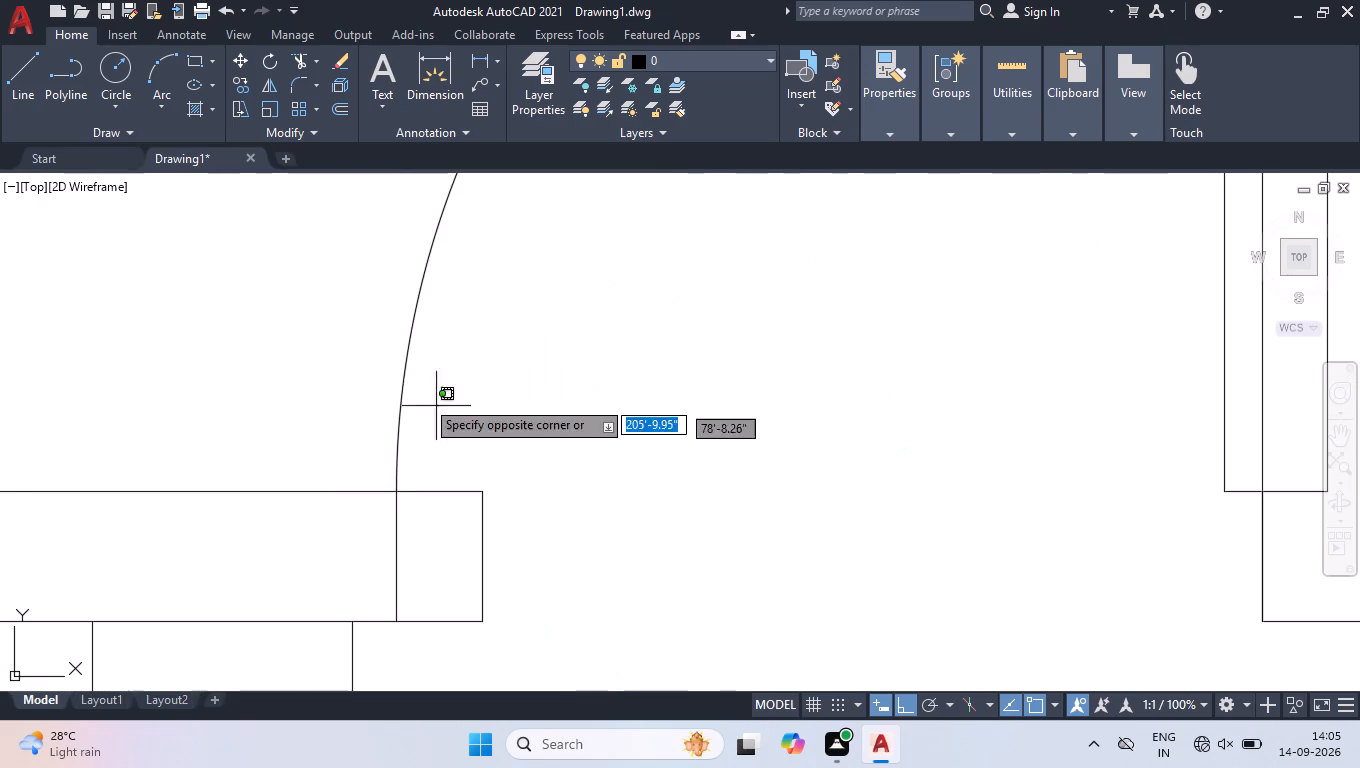
pyautogui.click(403, 354)
pyautogui.click(398, 493)
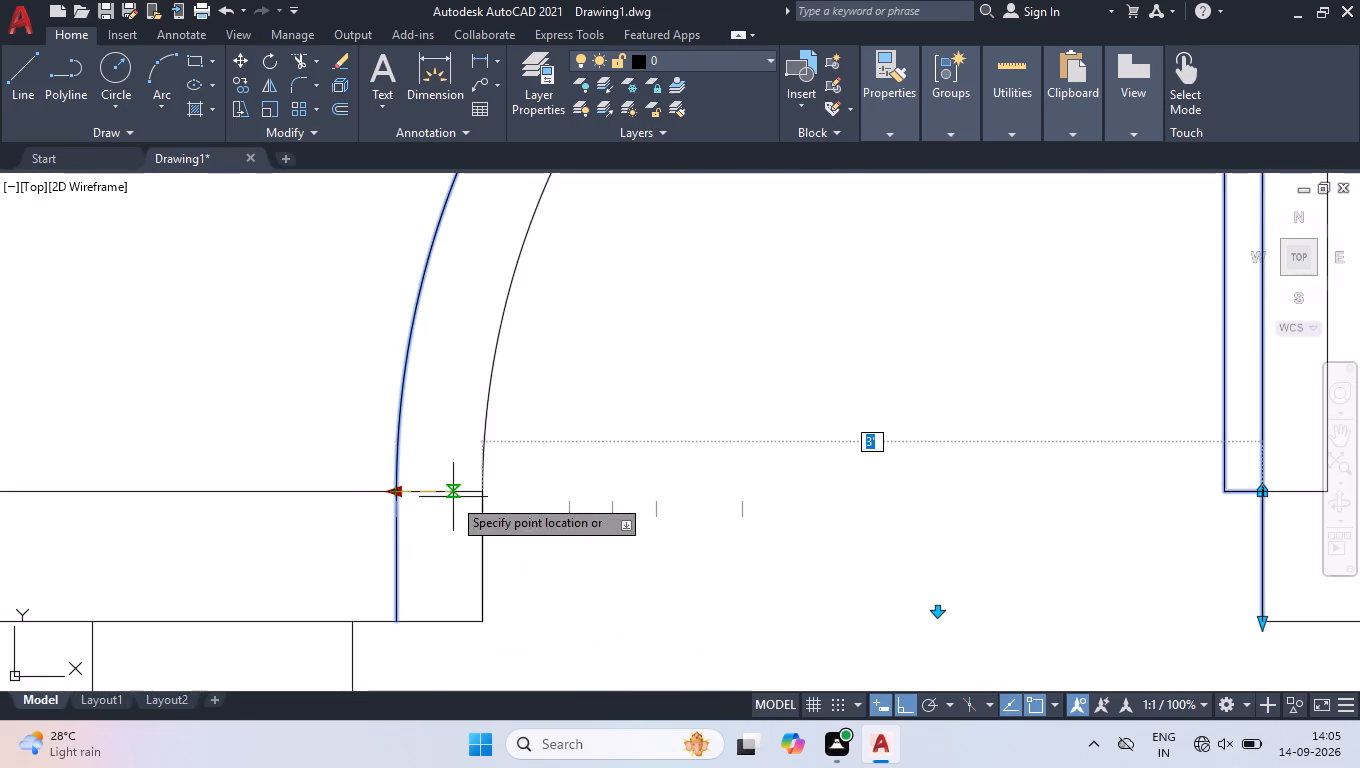
pyautogui.click(458, 497)
# Reduce the width of the small northwest corner room's door so it ends at the wall's east end.
pyautogui.scroll(-6, 458, 497)
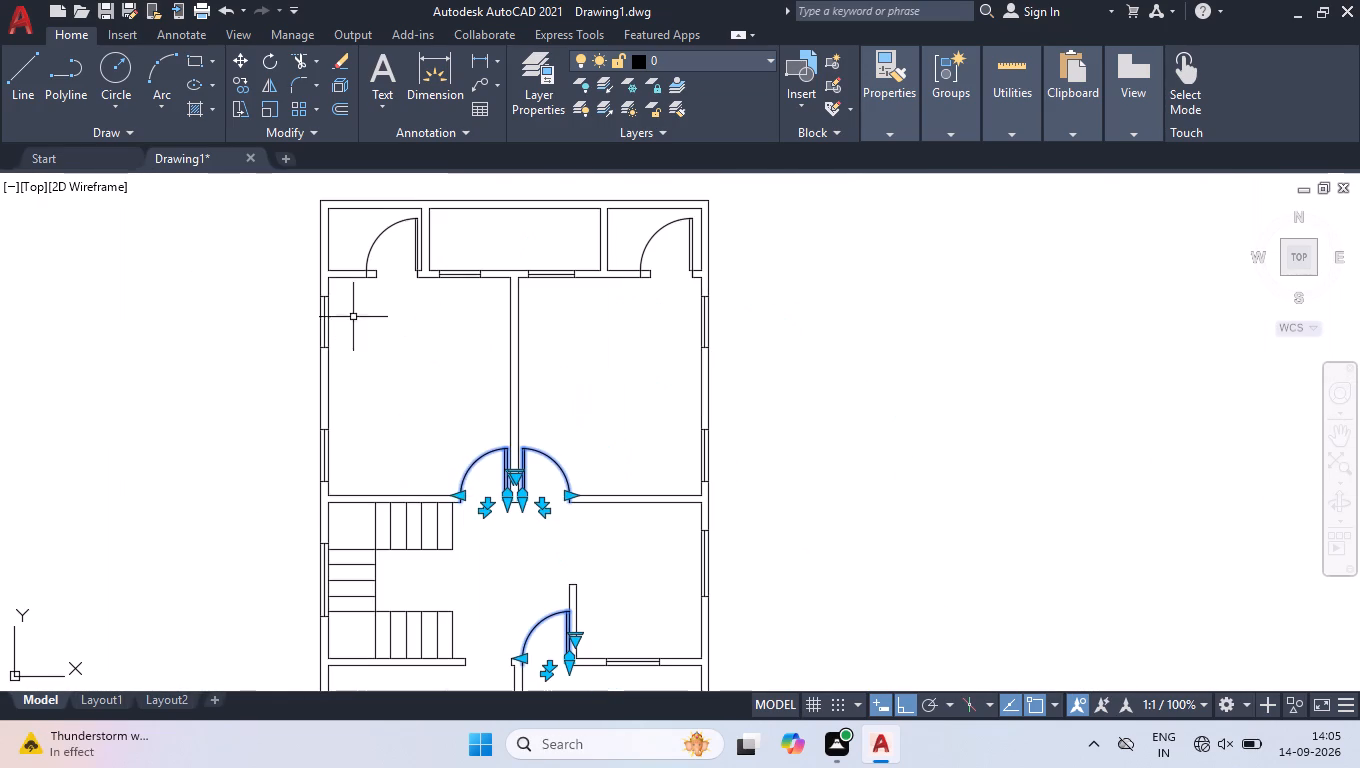
pyautogui.scroll(5, 362, 262)
pyautogui.click(379, 281)
pyautogui.click(348, 257)
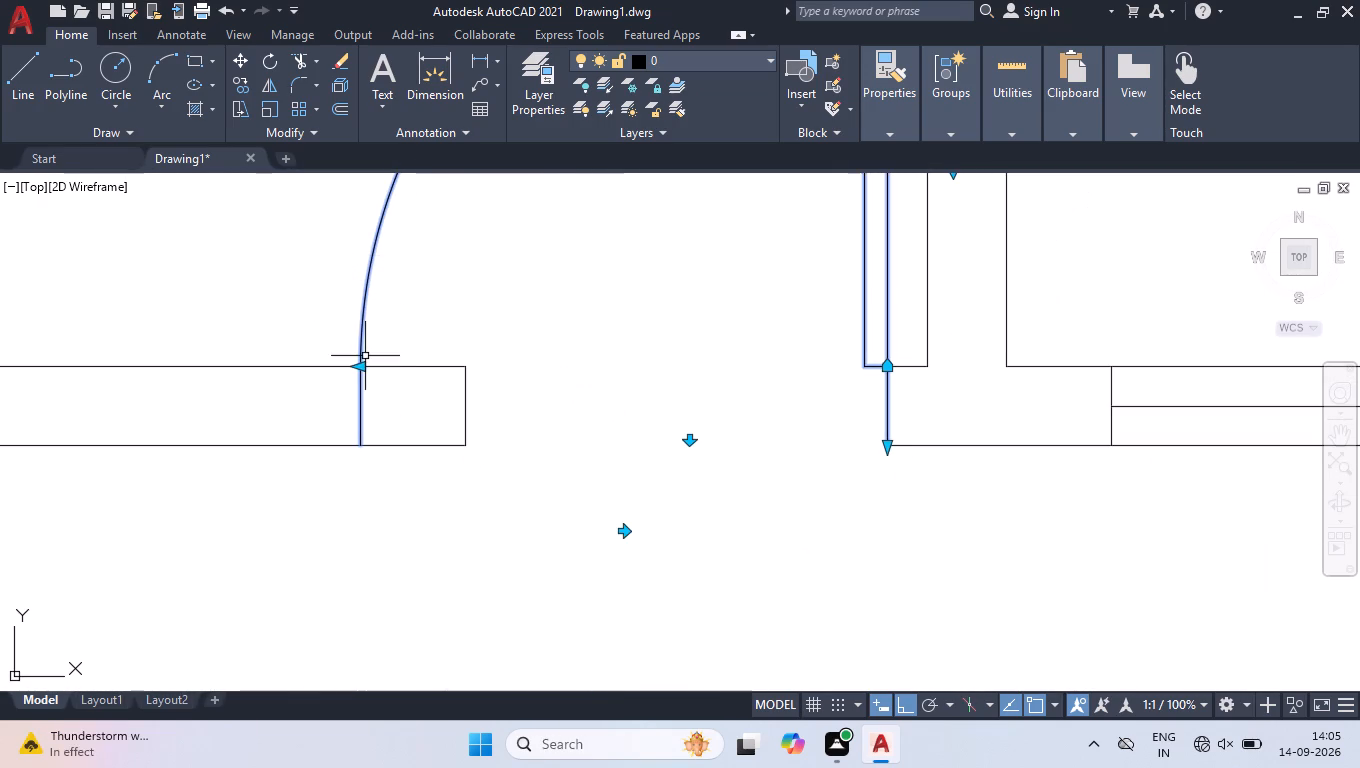
pyautogui.click(360, 366)
pyautogui.click(472, 380)
# Reduce the width of the small northeast corner room's door to the west jamb, and clear the door selection.
pyautogui.scroll(-5, 474, 380)
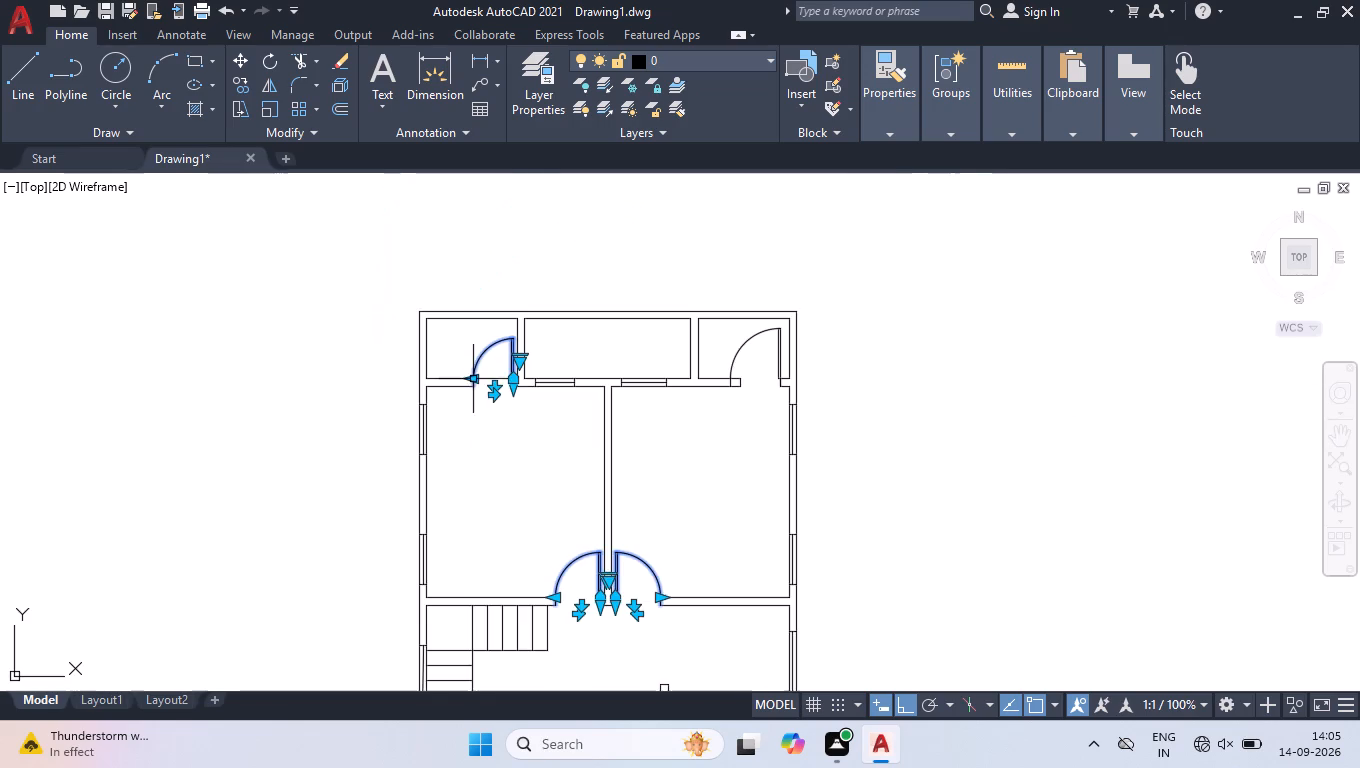
pyautogui.scroll(4, 725, 354)
pyautogui.click(761, 419)
pyautogui.click(525, 370)
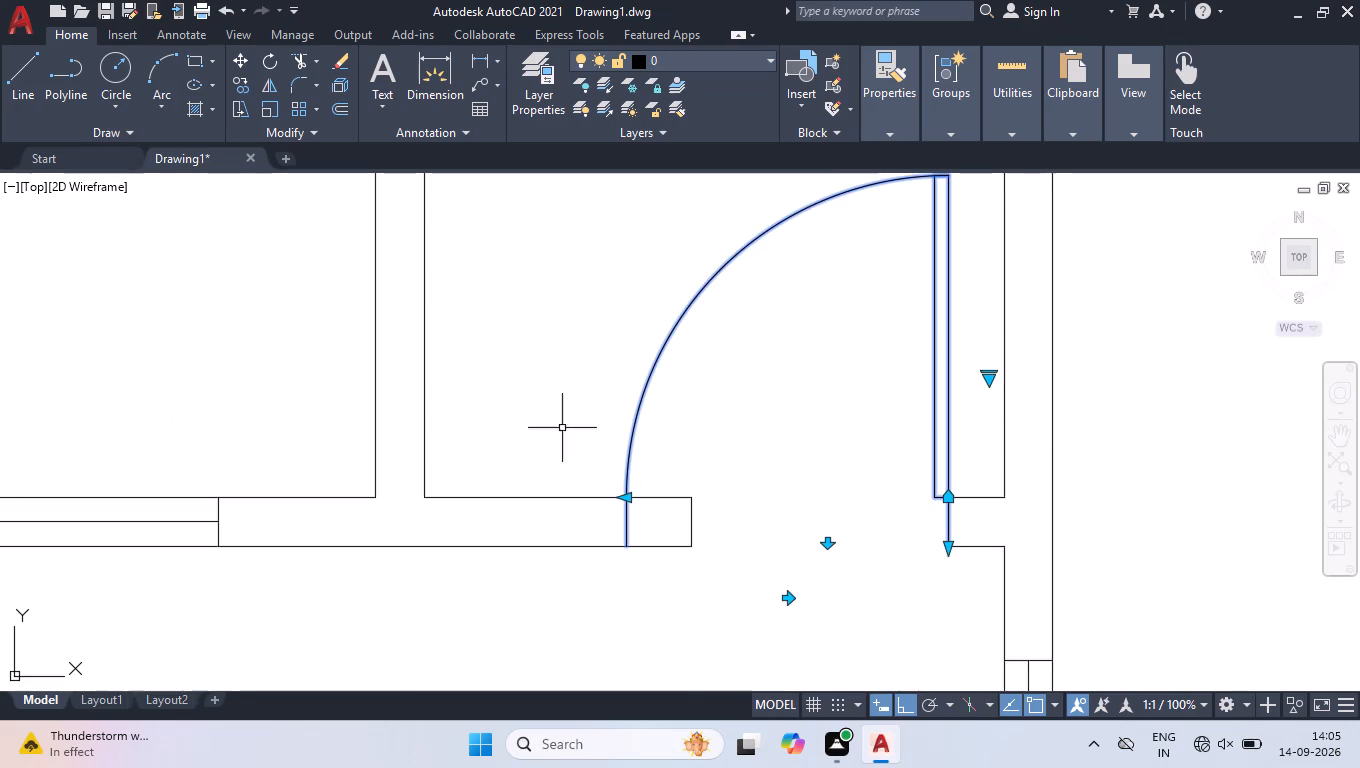
pyautogui.scroll(3, 660, 546)
pyautogui.click(503, 357)
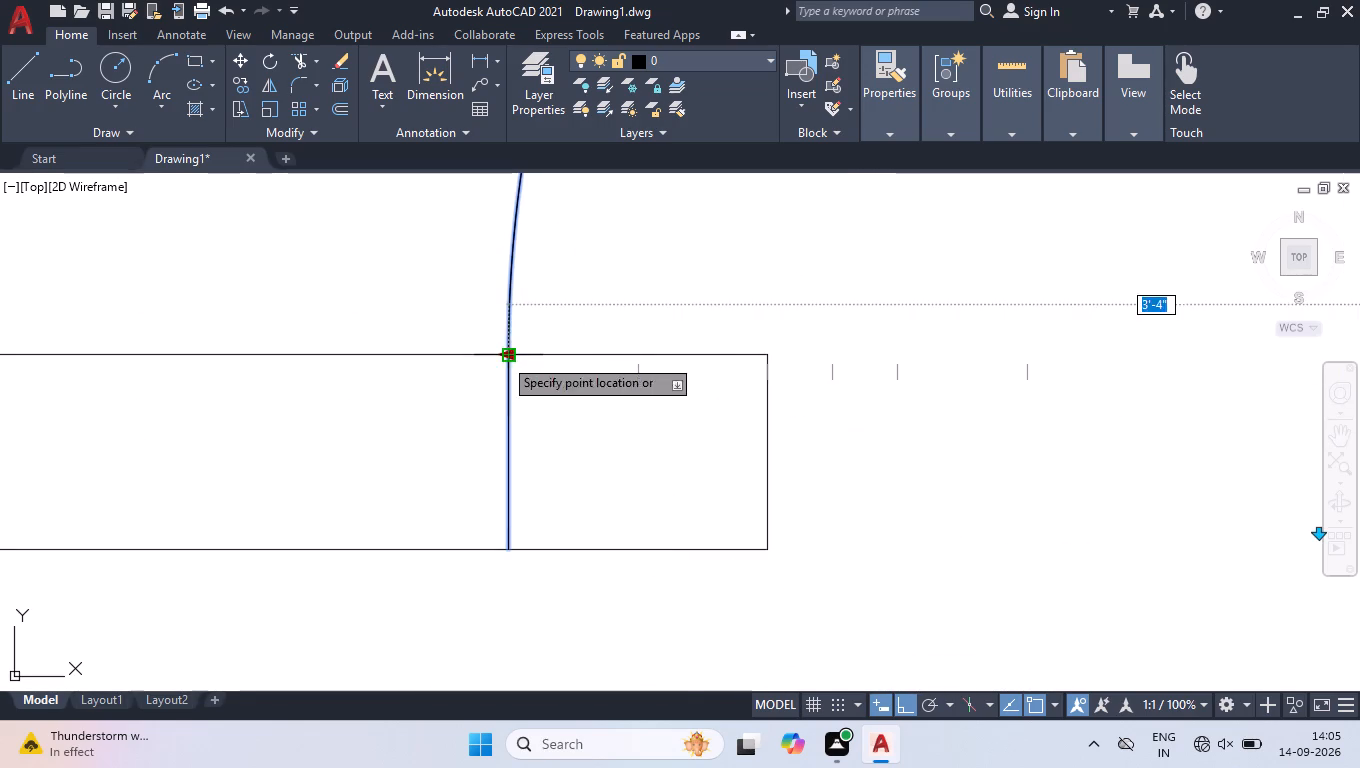
pyautogui.click(787, 409)
pyautogui.rightClick(784, 409)
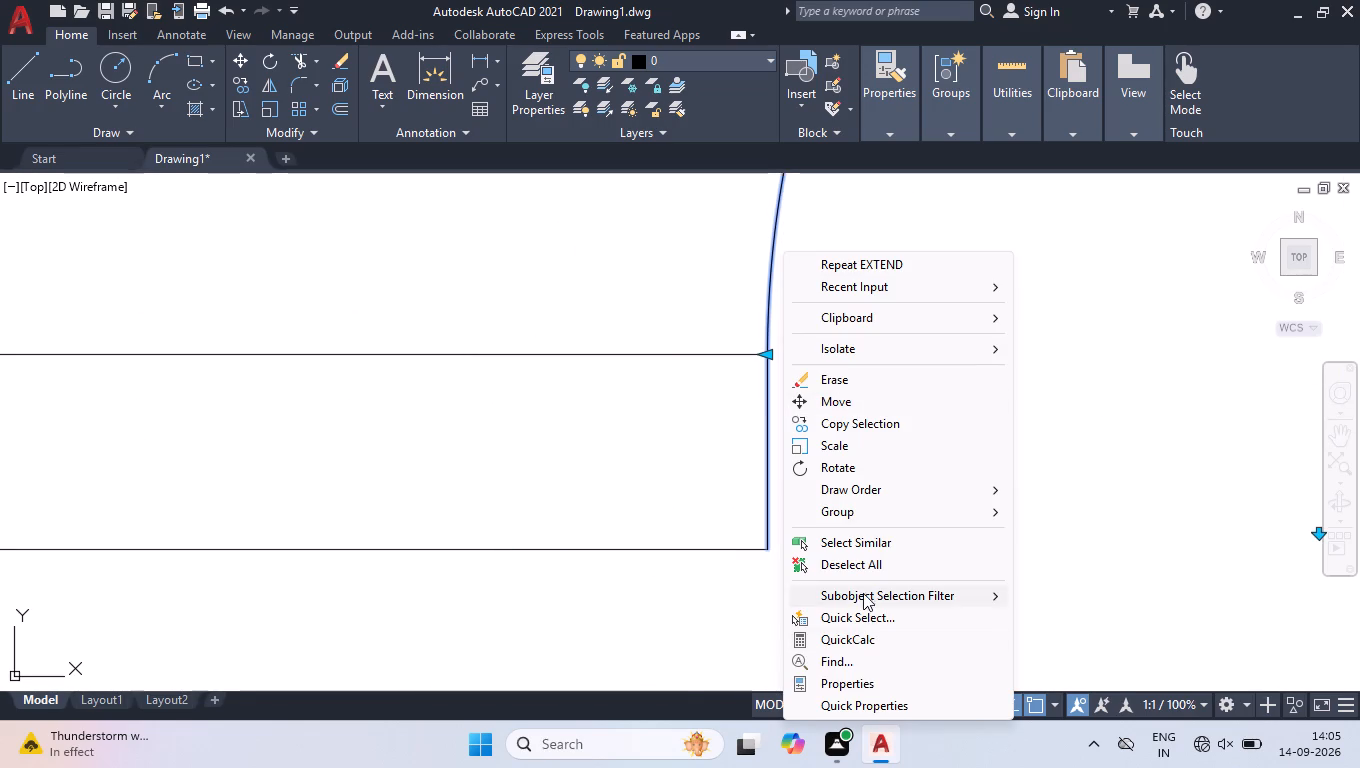
pyautogui.click(861, 570)
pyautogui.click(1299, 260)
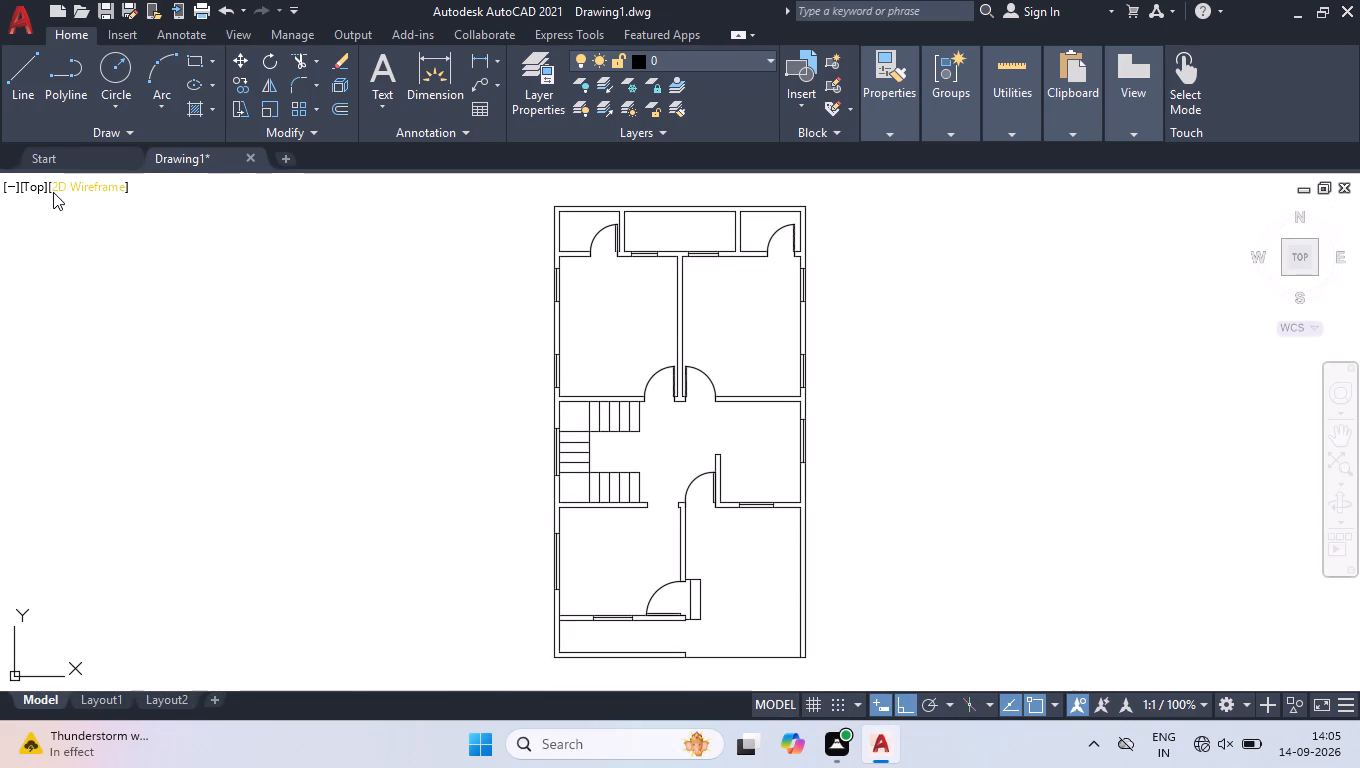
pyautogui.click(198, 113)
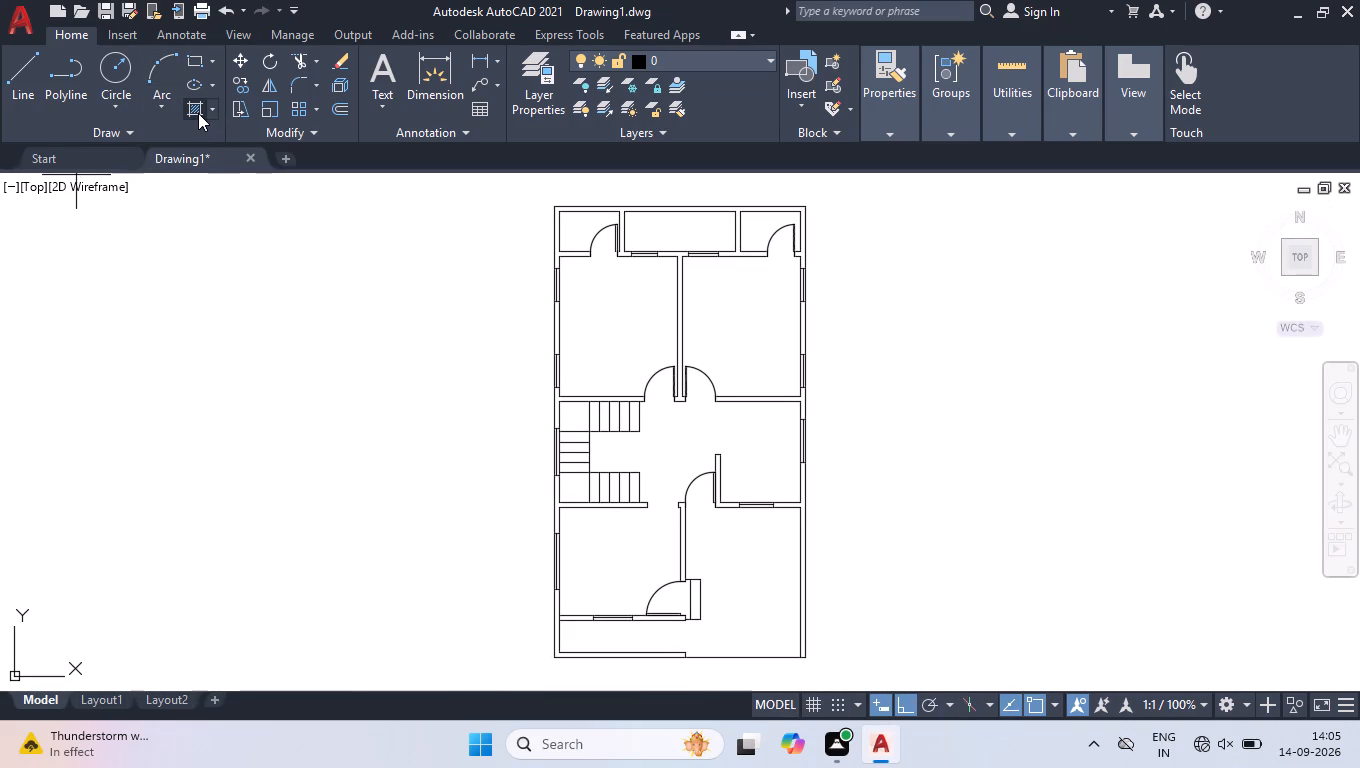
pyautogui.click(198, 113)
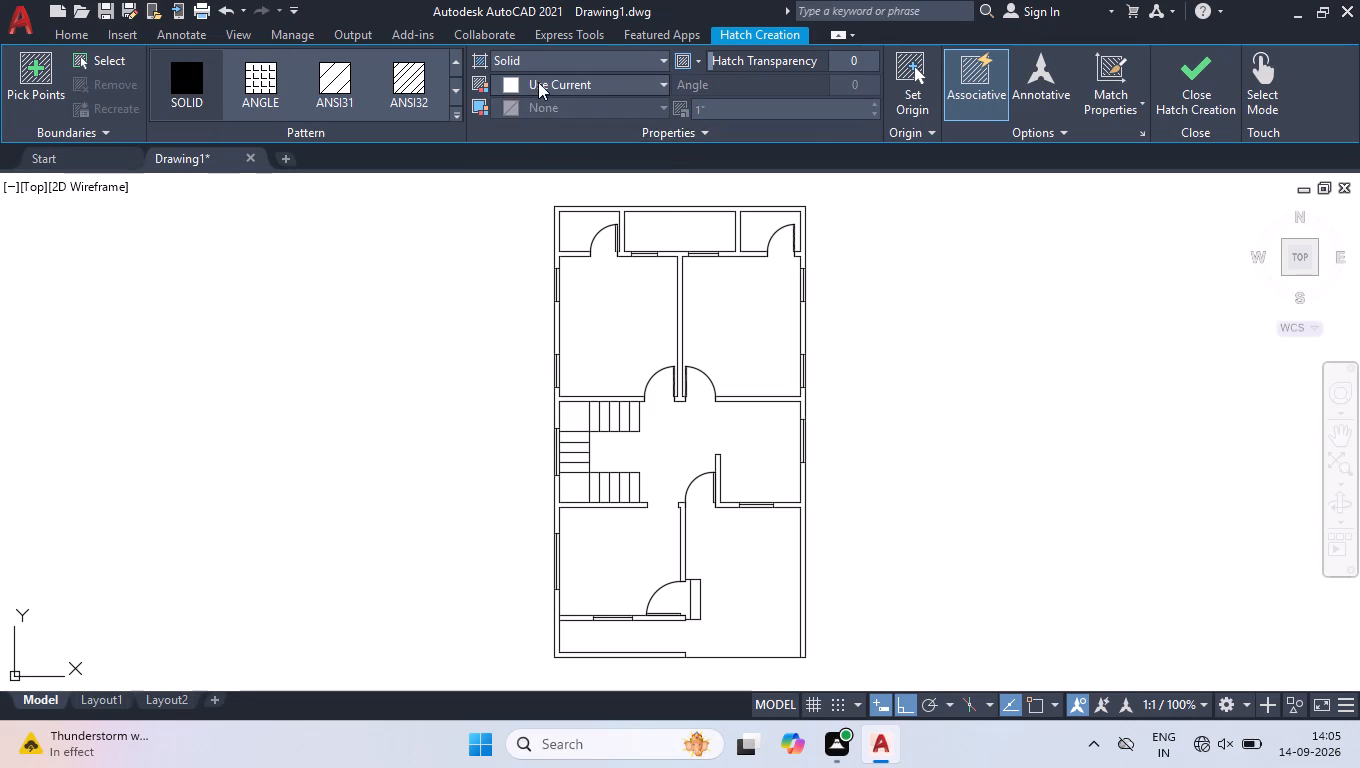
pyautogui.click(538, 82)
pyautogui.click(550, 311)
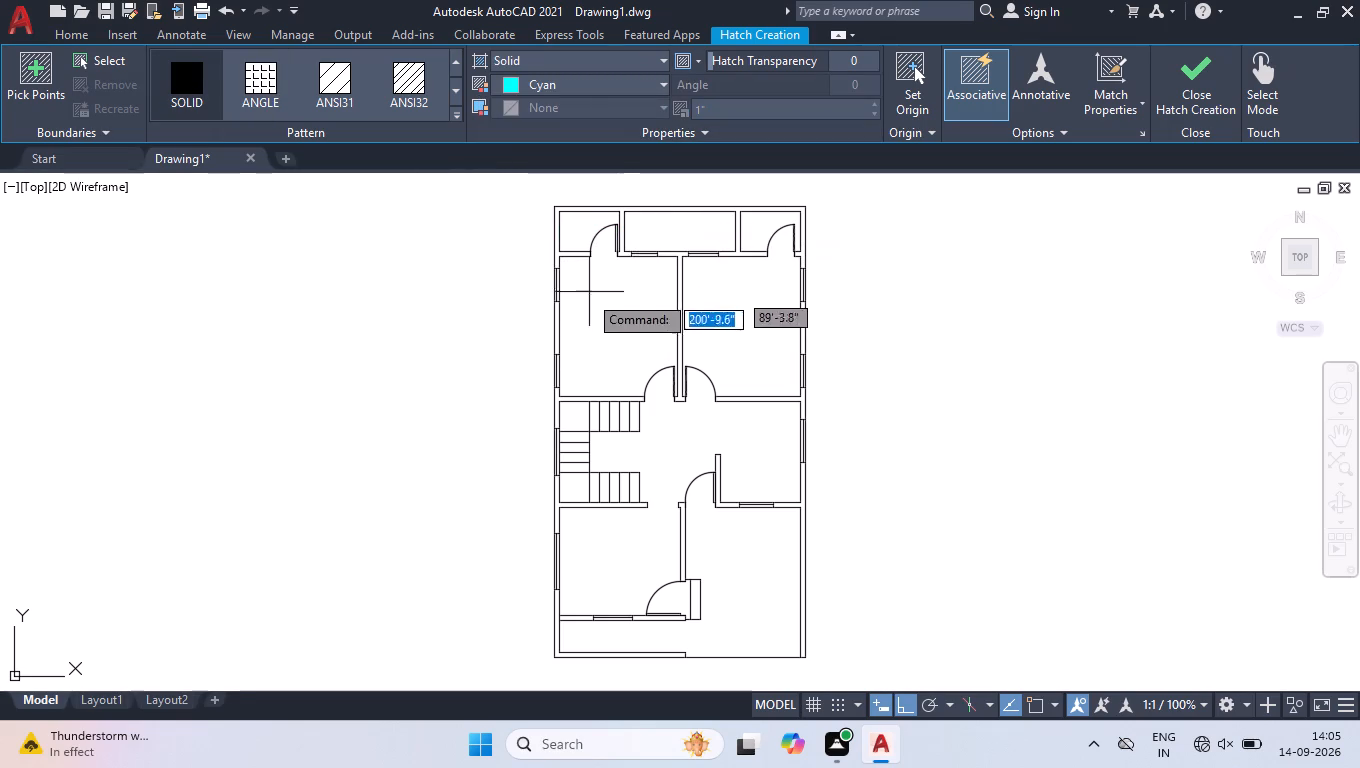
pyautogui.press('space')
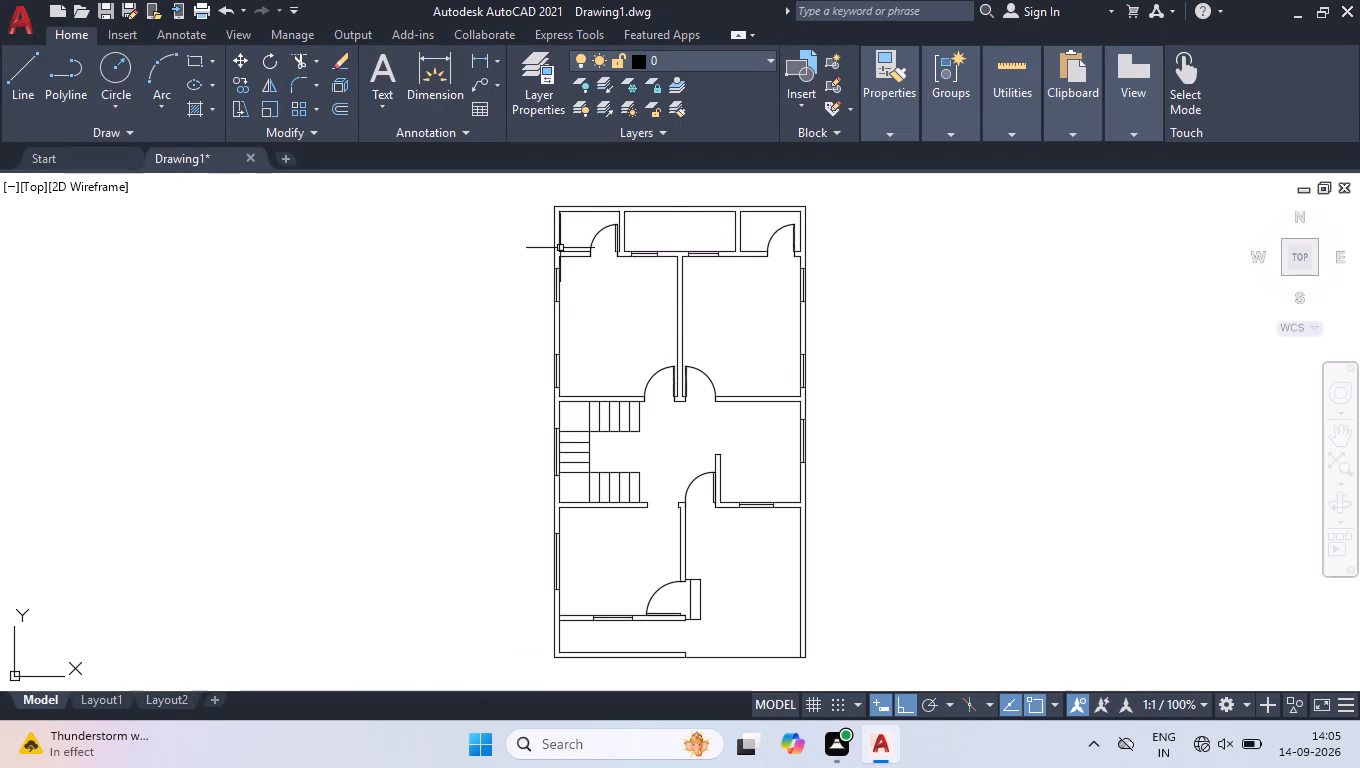
# Draw two window jamb lines across the north outer wall of the small northwest corner room.
pyautogui.press('l')
pyautogui.press('Return')
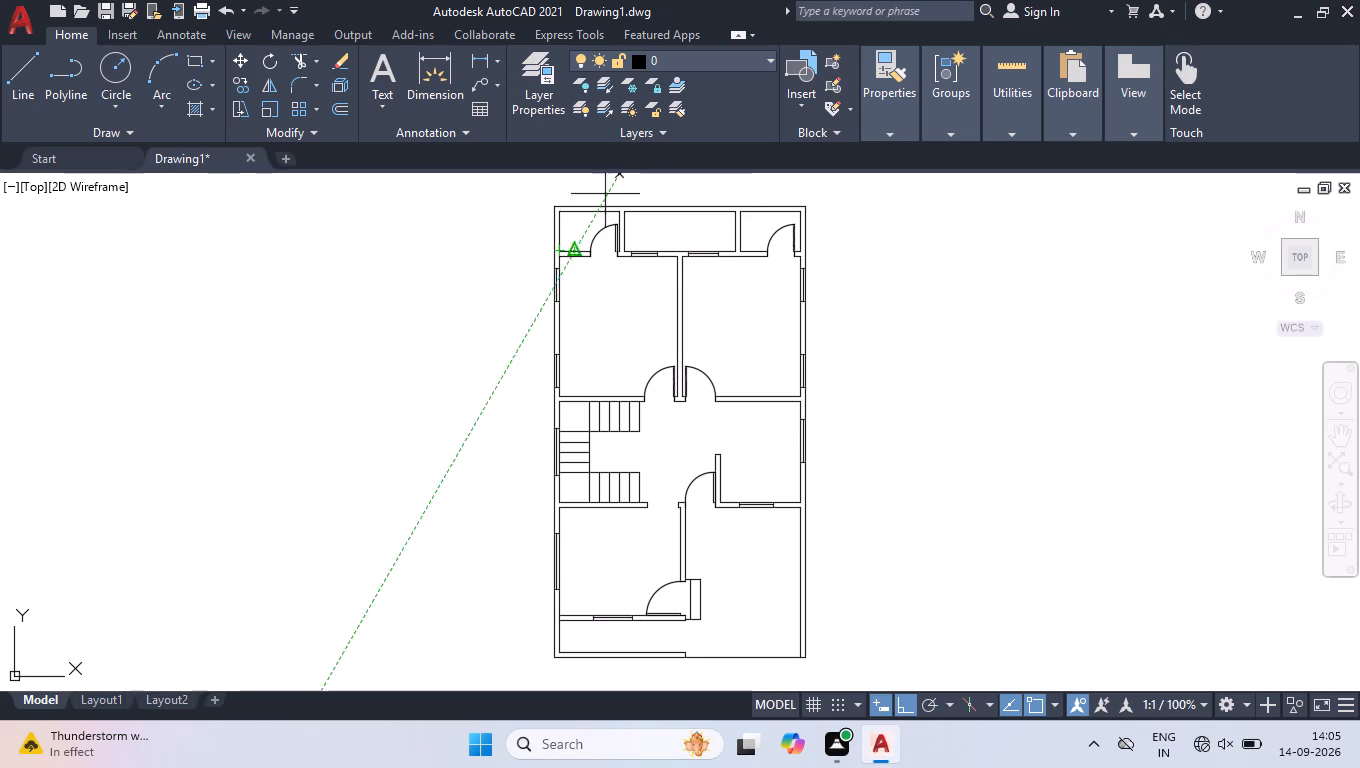
pyautogui.scroll(3, 605, 194)
pyautogui.scroll(1, 415, 221)
pyautogui.click(447, 297)
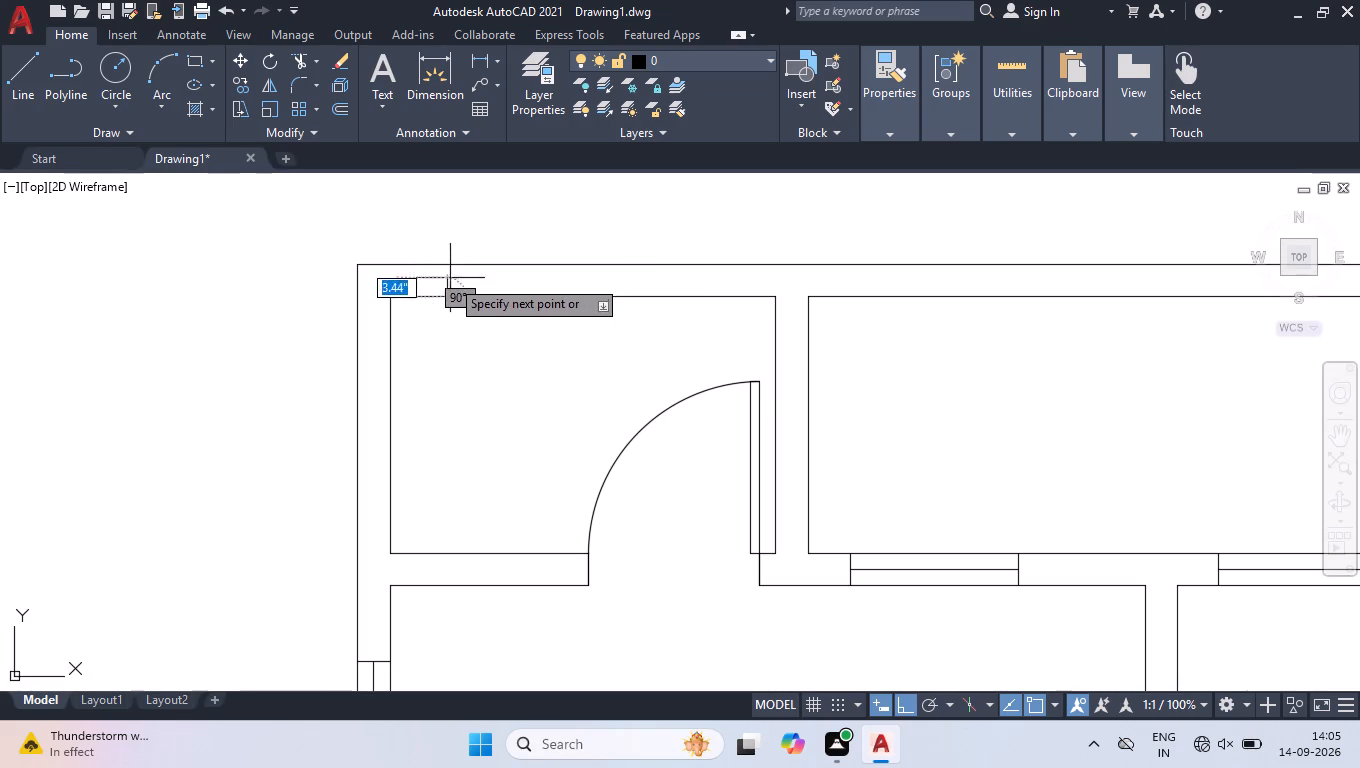
pyautogui.click(449, 262)
pyautogui.press('space')
pyautogui.press('space')
pyautogui.click(677, 300)
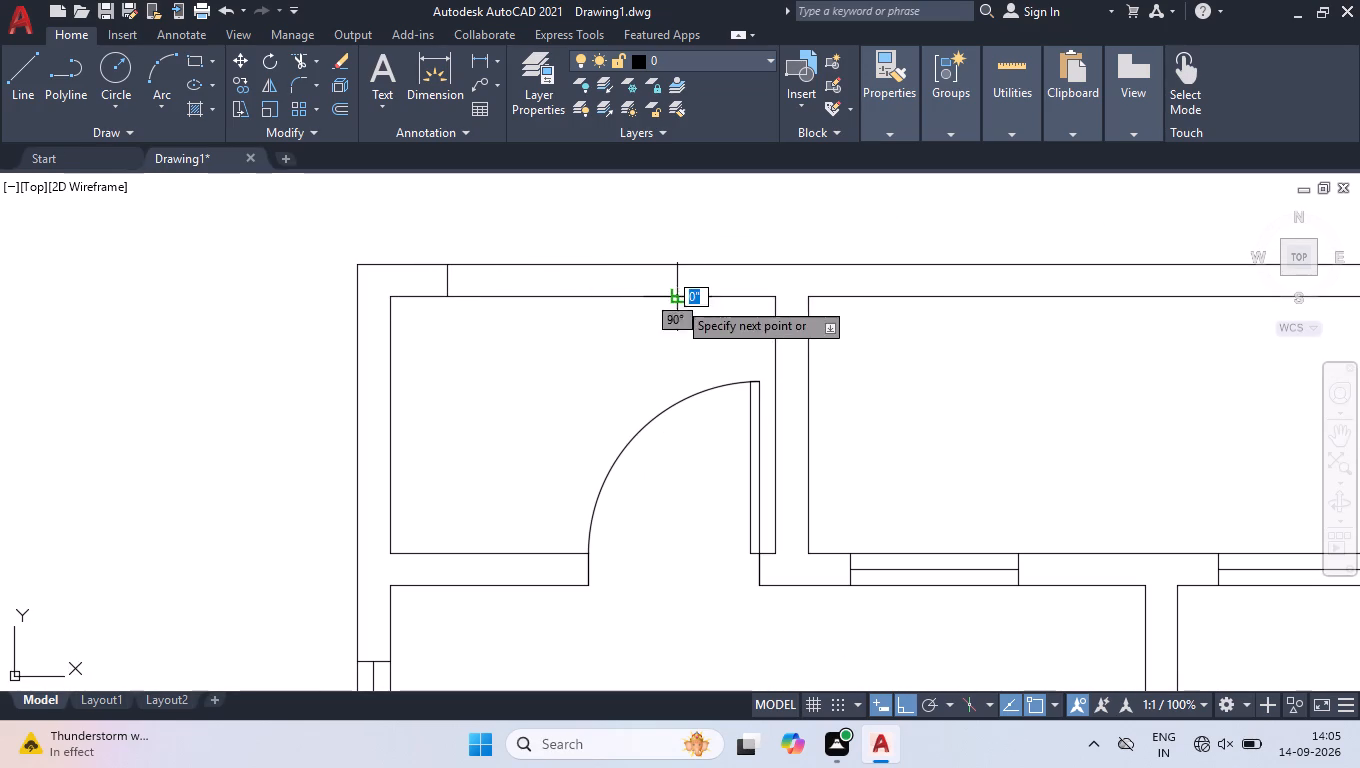
pyautogui.click(675, 266)
pyautogui.press('space')
# Draw the window's centre line between the two jamb midpoints in the small northwest corner room's north wall.
pyautogui.scroll(2, 571, 272)
pyautogui.press('space')
pyautogui.click(246, 293)
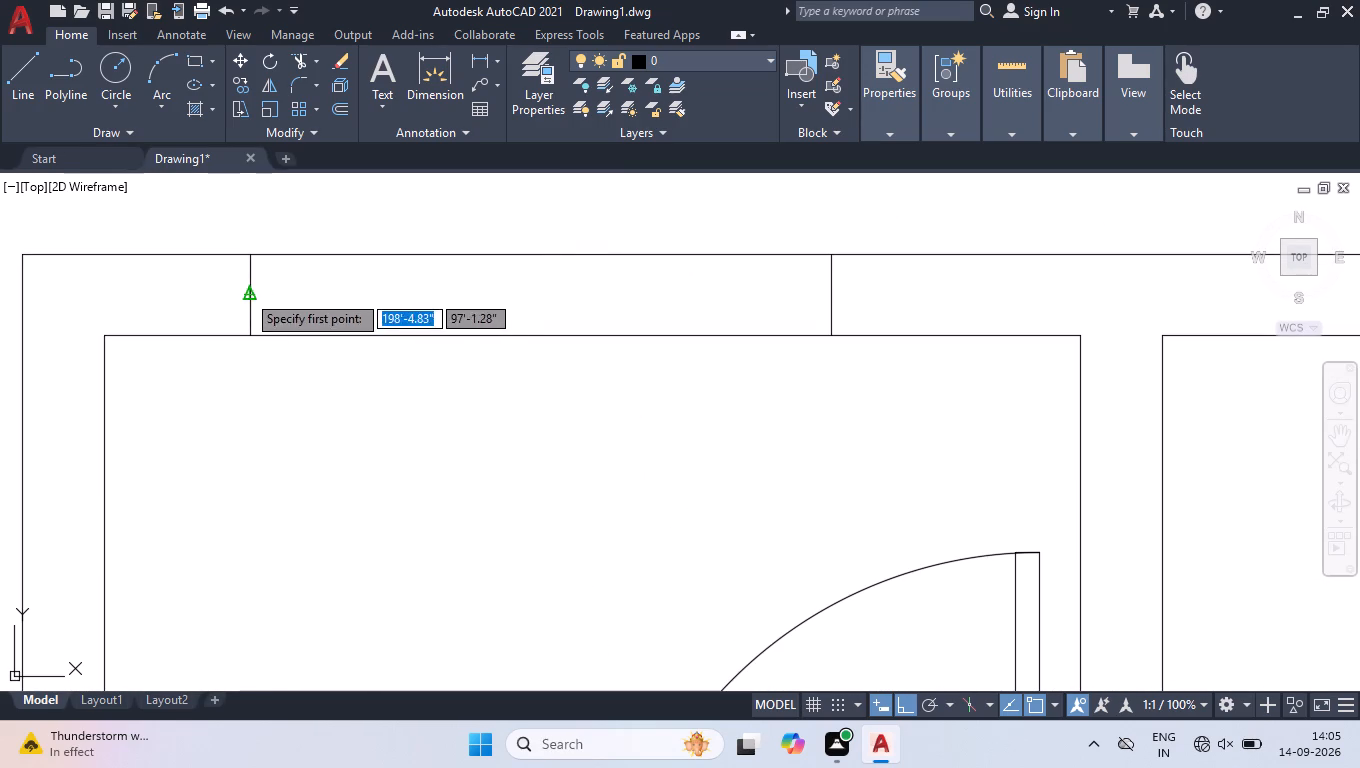
pyautogui.click(834, 295)
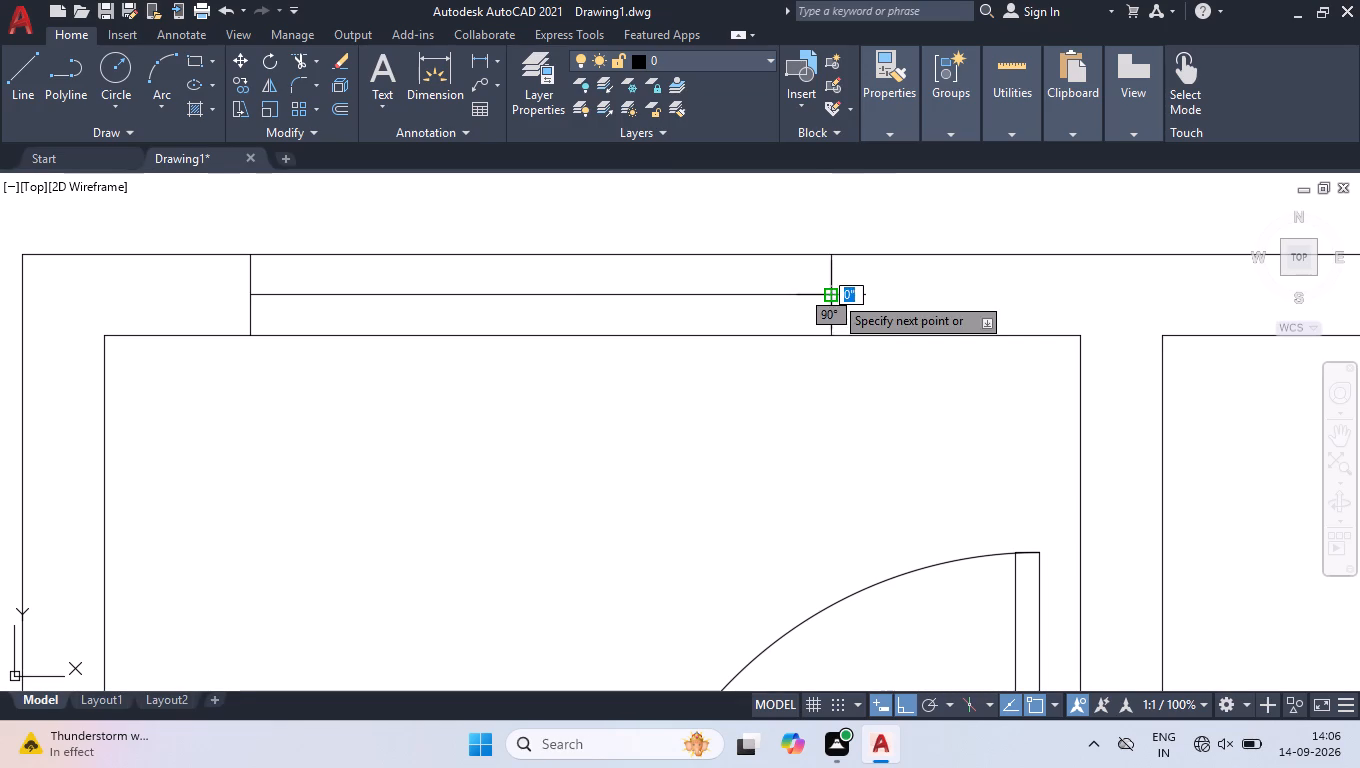
pyautogui.scroll(-1, 616, 286)
pyautogui.press('space')
# Draw two window jamb lines across the north outer wall of the small northeast corner room, about 2'-11" apart.
pyautogui.scroll(-3, 616, 286)
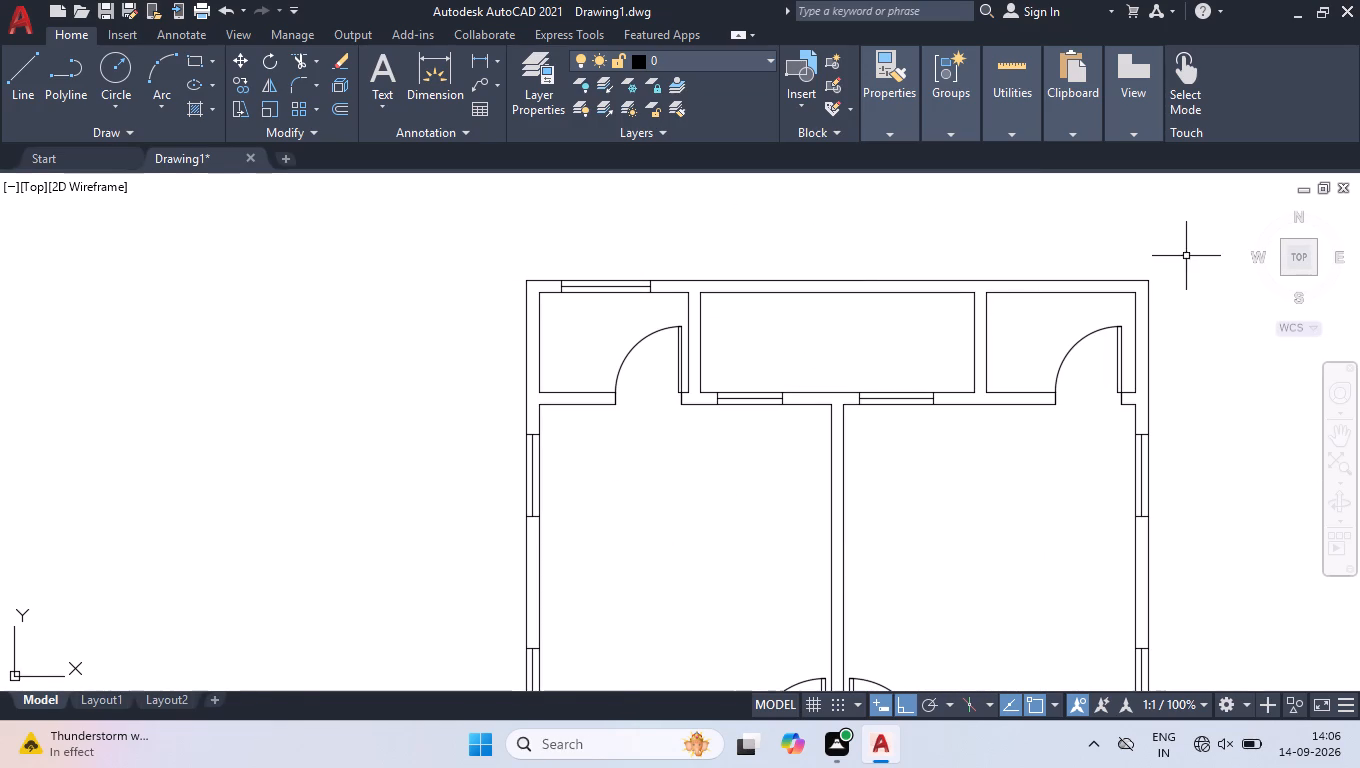
pyautogui.scroll(3, 1187, 267)
pyautogui.press('space')
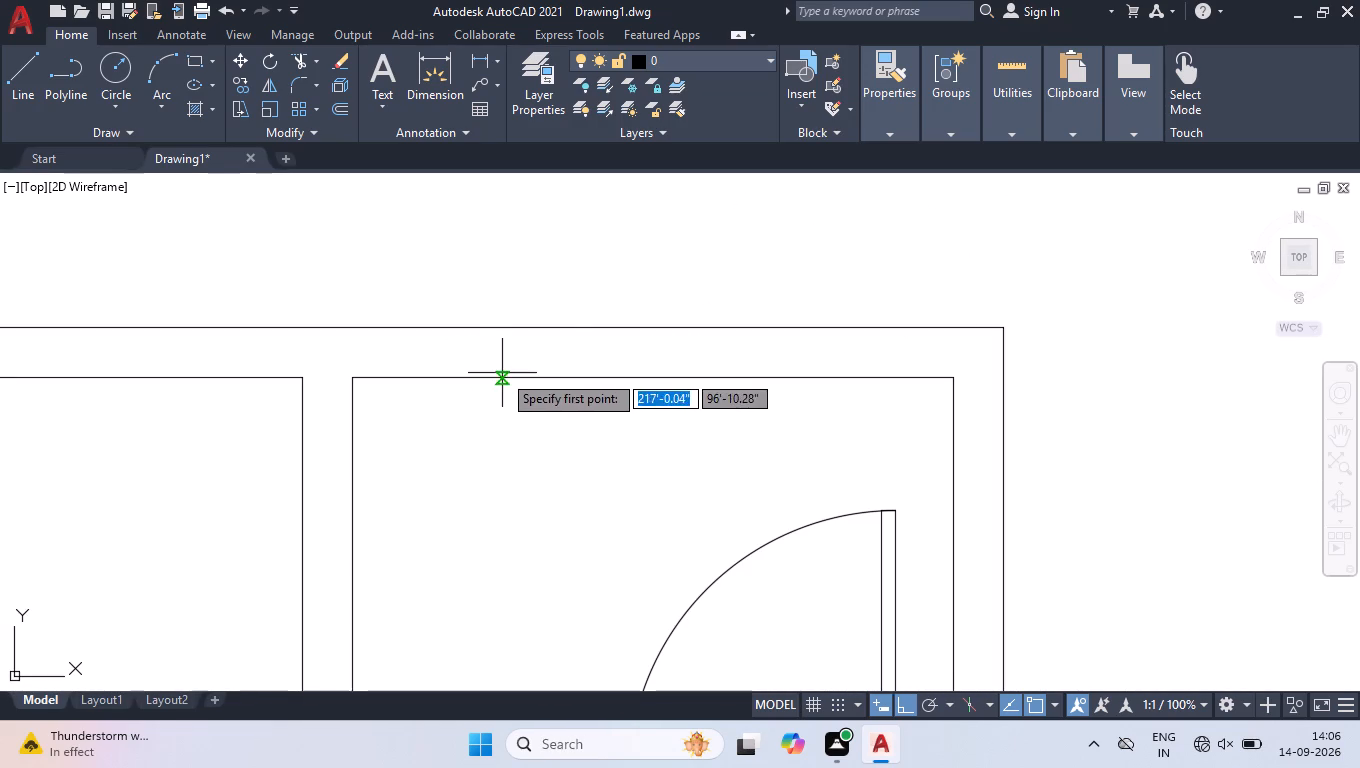
pyautogui.click(502, 373)
pyautogui.click(500, 331)
pyautogui.press('space')
pyautogui.press('space')
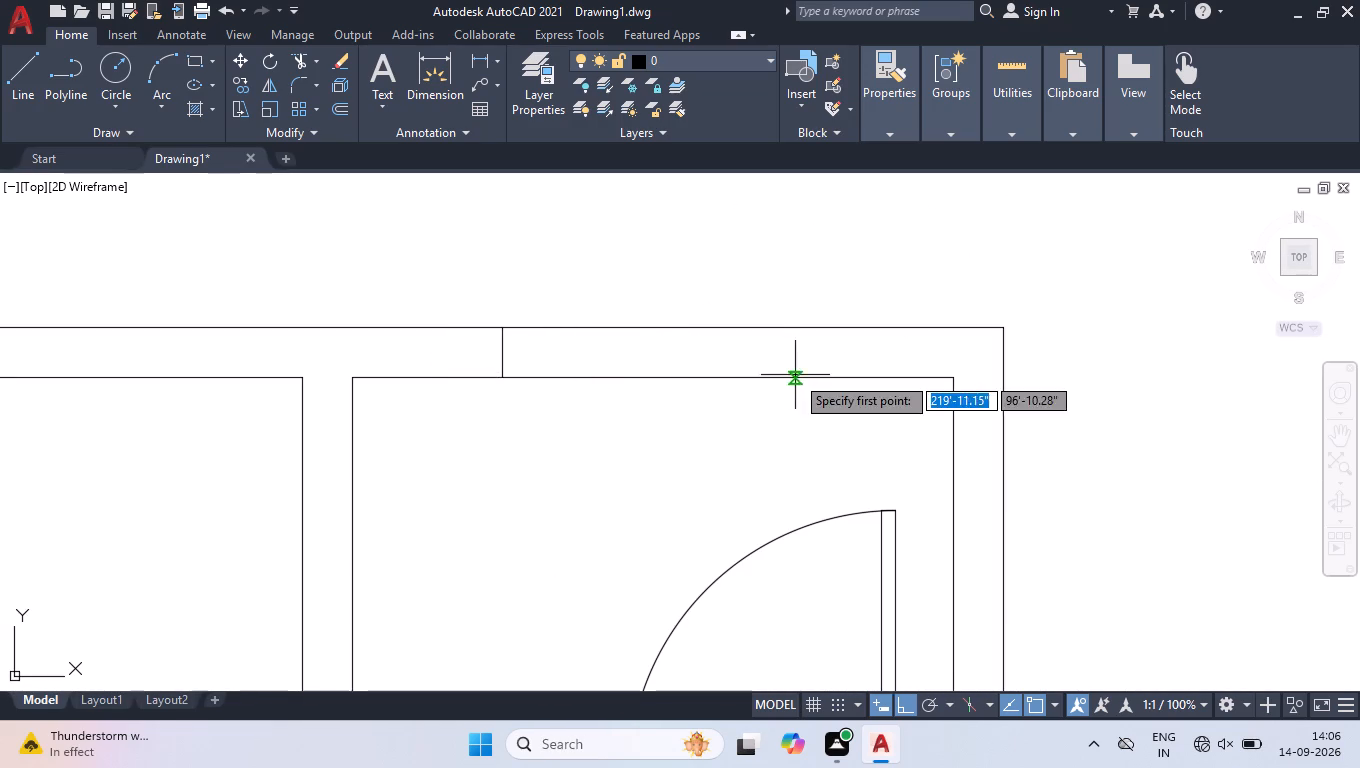
pyautogui.click(797, 375)
pyautogui.click(794, 329)
pyautogui.press('space')
# Draw the window's centre line between the two jamb midpoints in the small northeast corner room's north wall.
pyautogui.scroll(1, 709, 362)
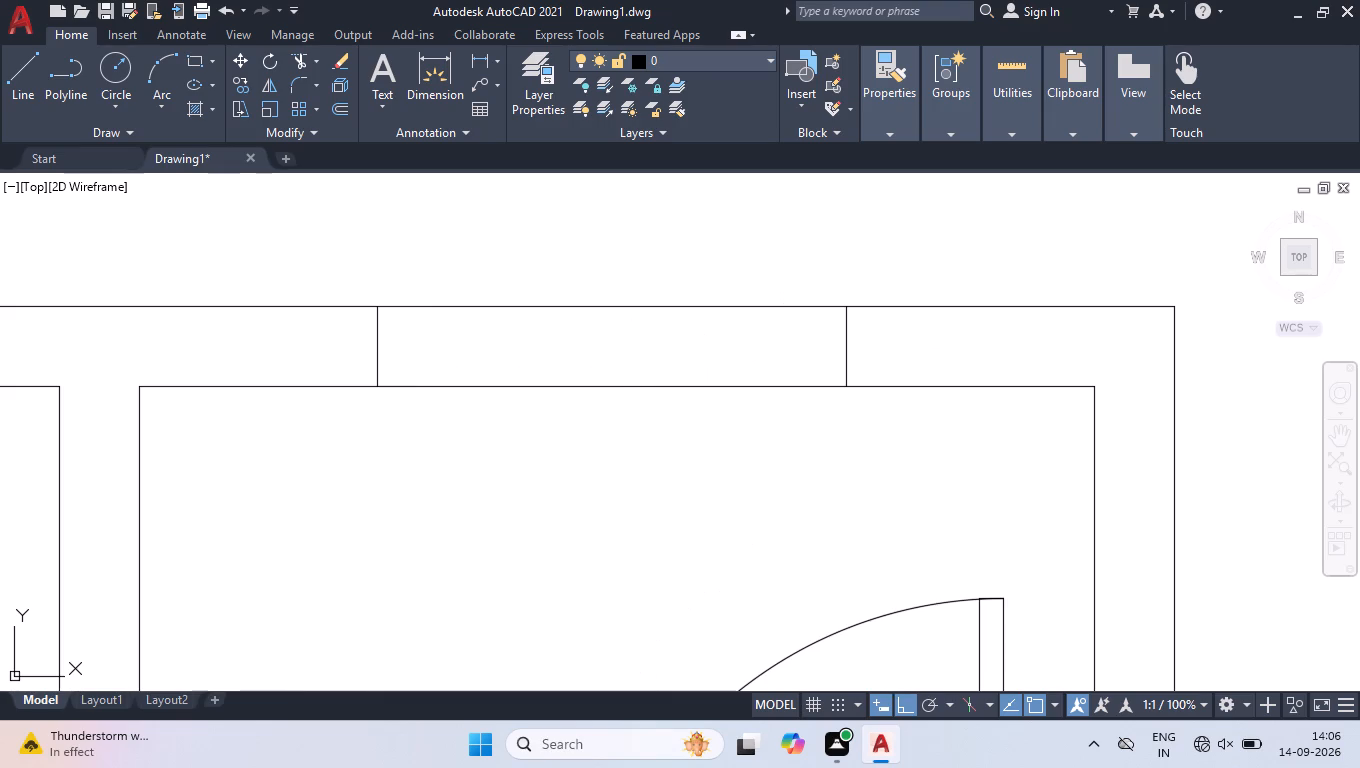
pyautogui.press('space')
pyautogui.click(381, 349)
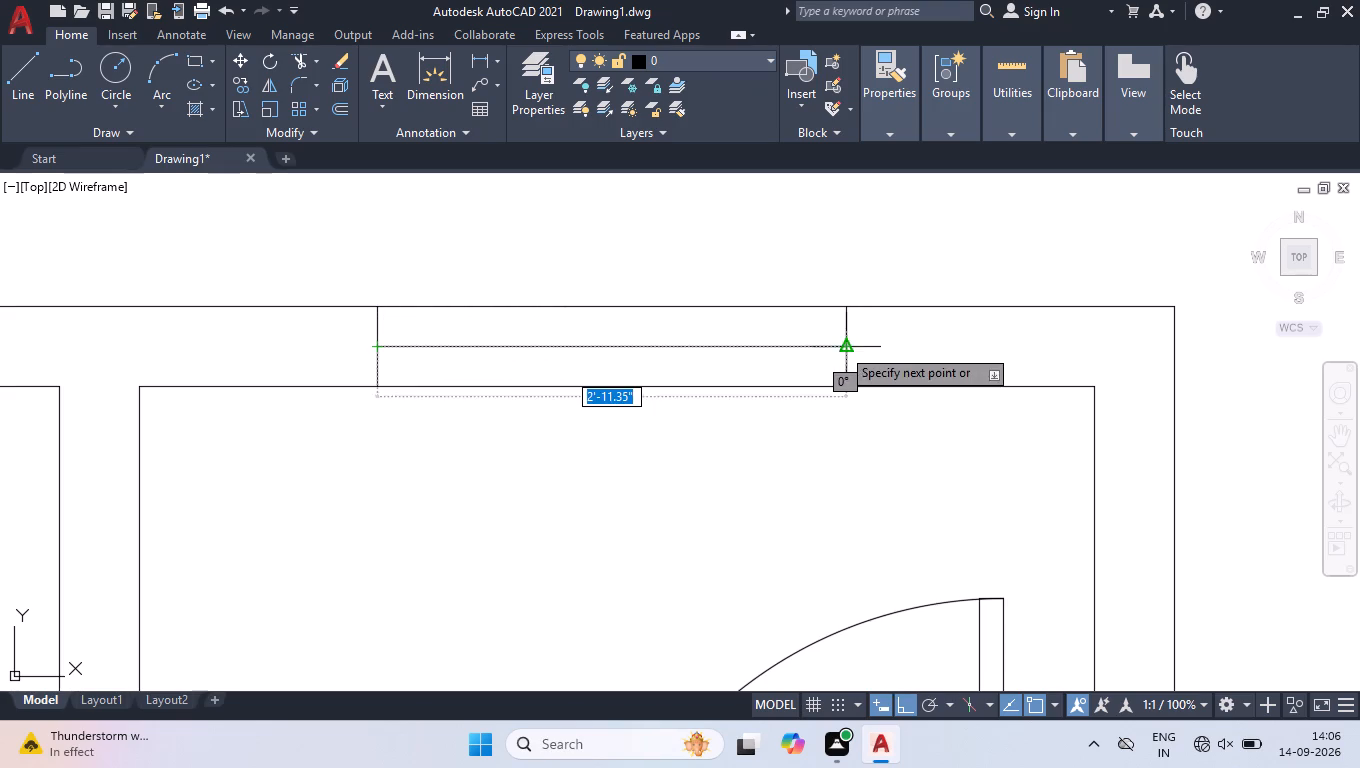
pyautogui.click(841, 347)
pyautogui.press('space')
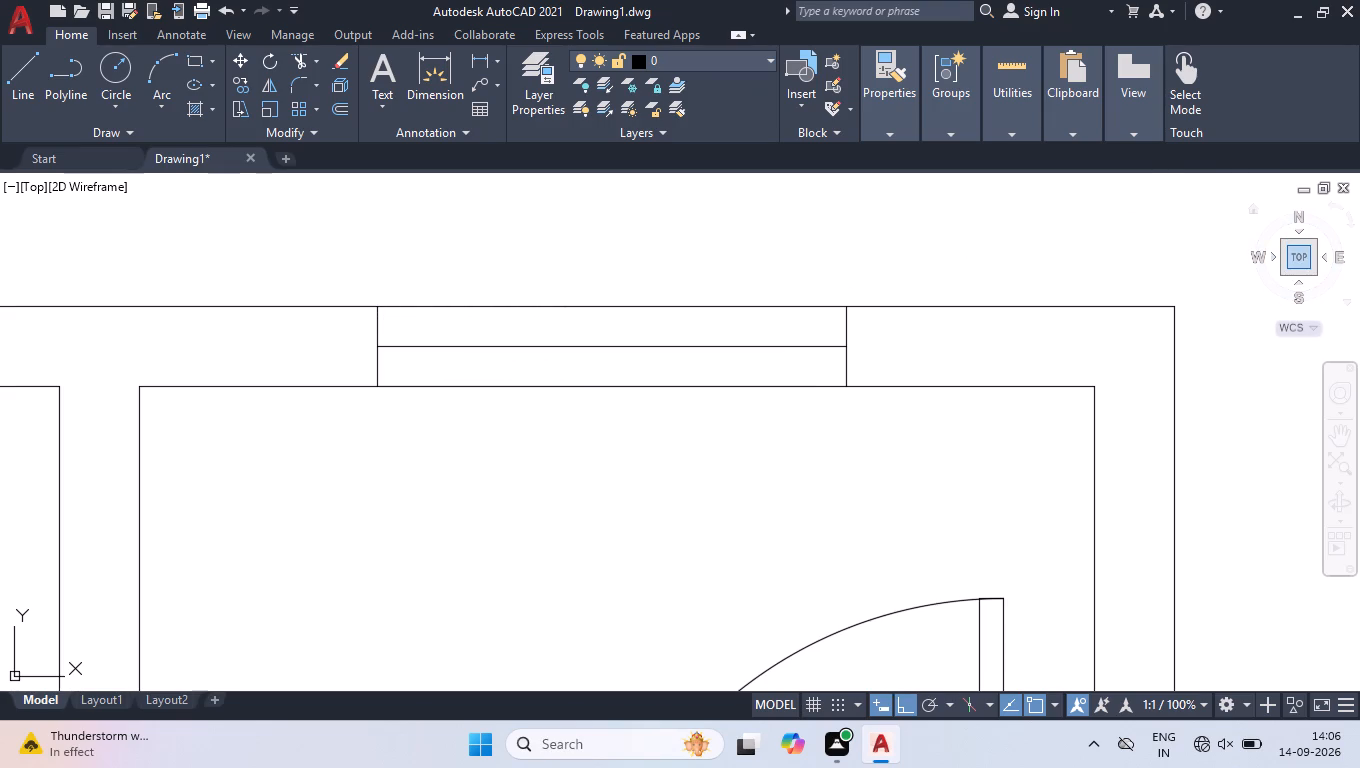
# Start a solid cyan hatch and fill the walls around the three small north rooms and the two large rooms.
pyautogui.click(1303, 251)
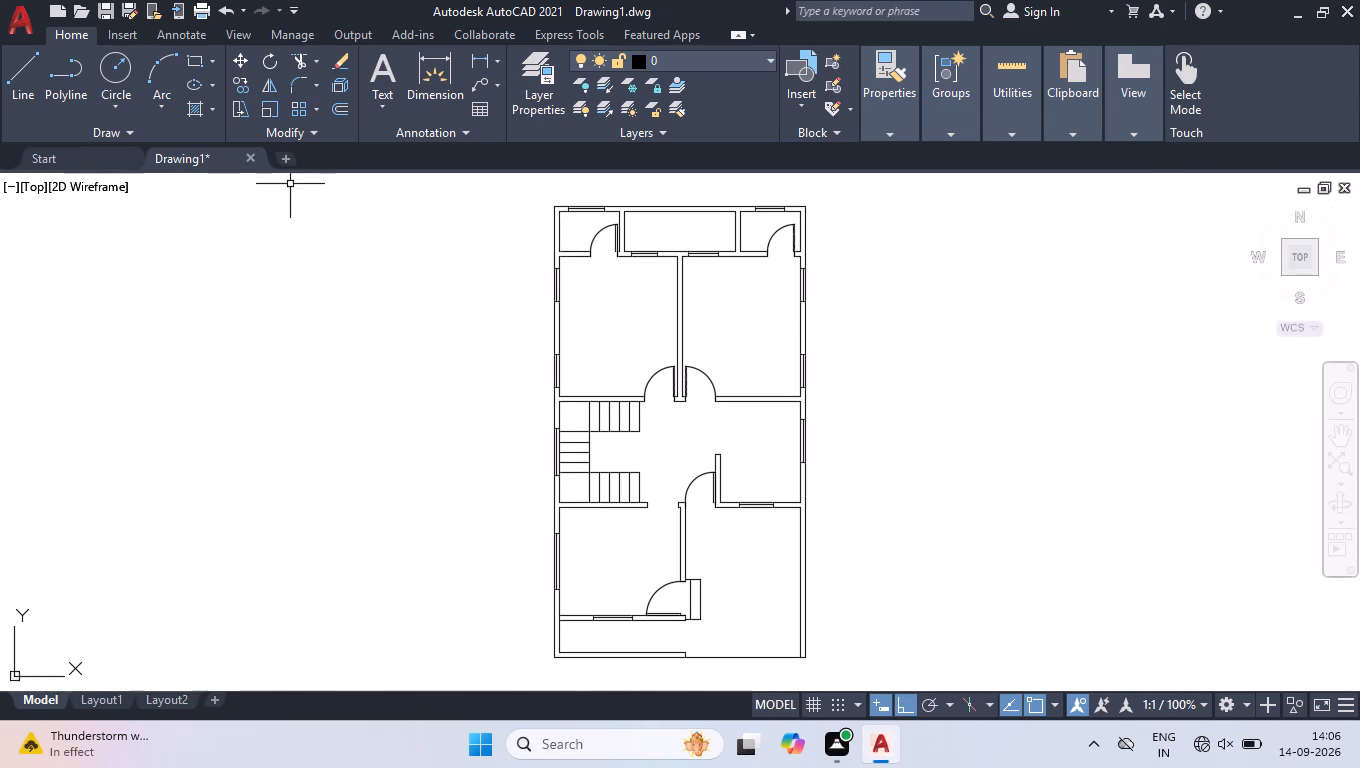
pyautogui.click(194, 107)
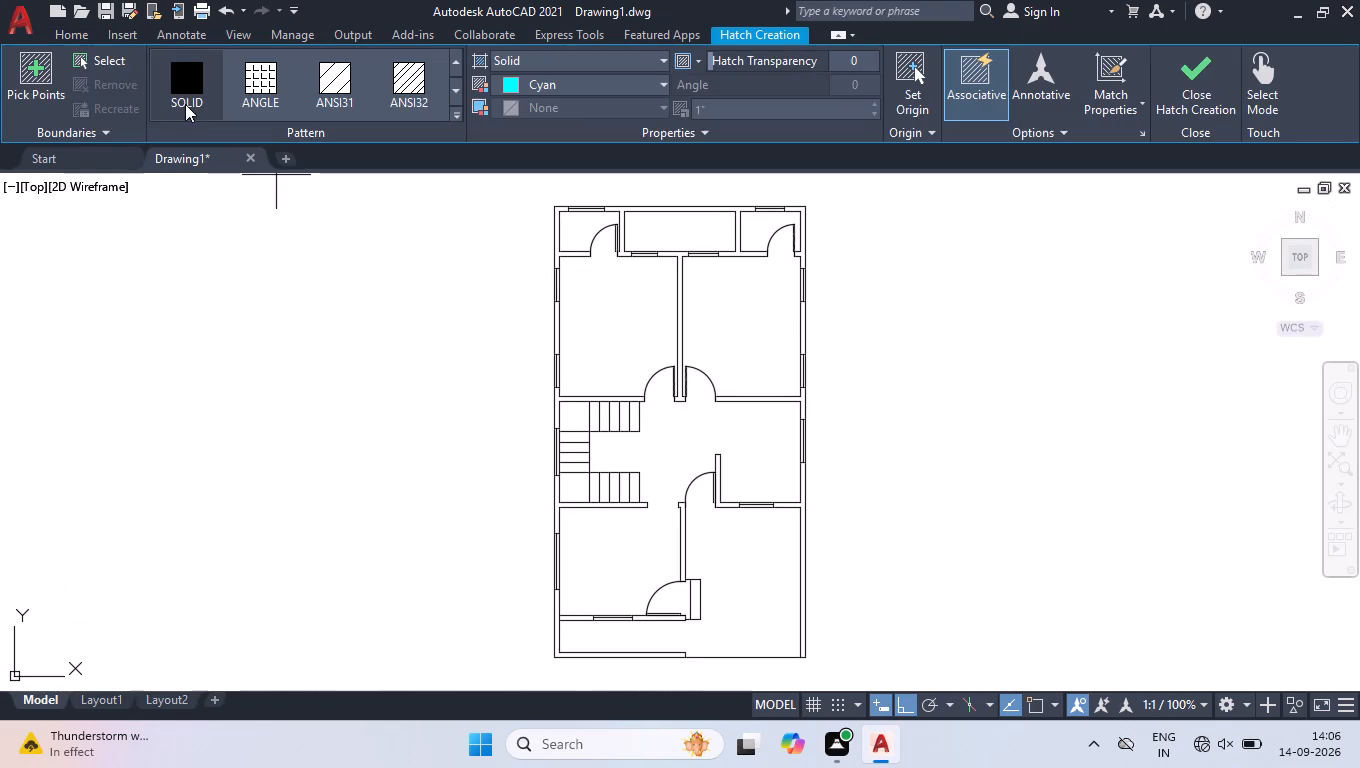
pyautogui.click(181, 89)
pyautogui.scroll(3, 697, 213)
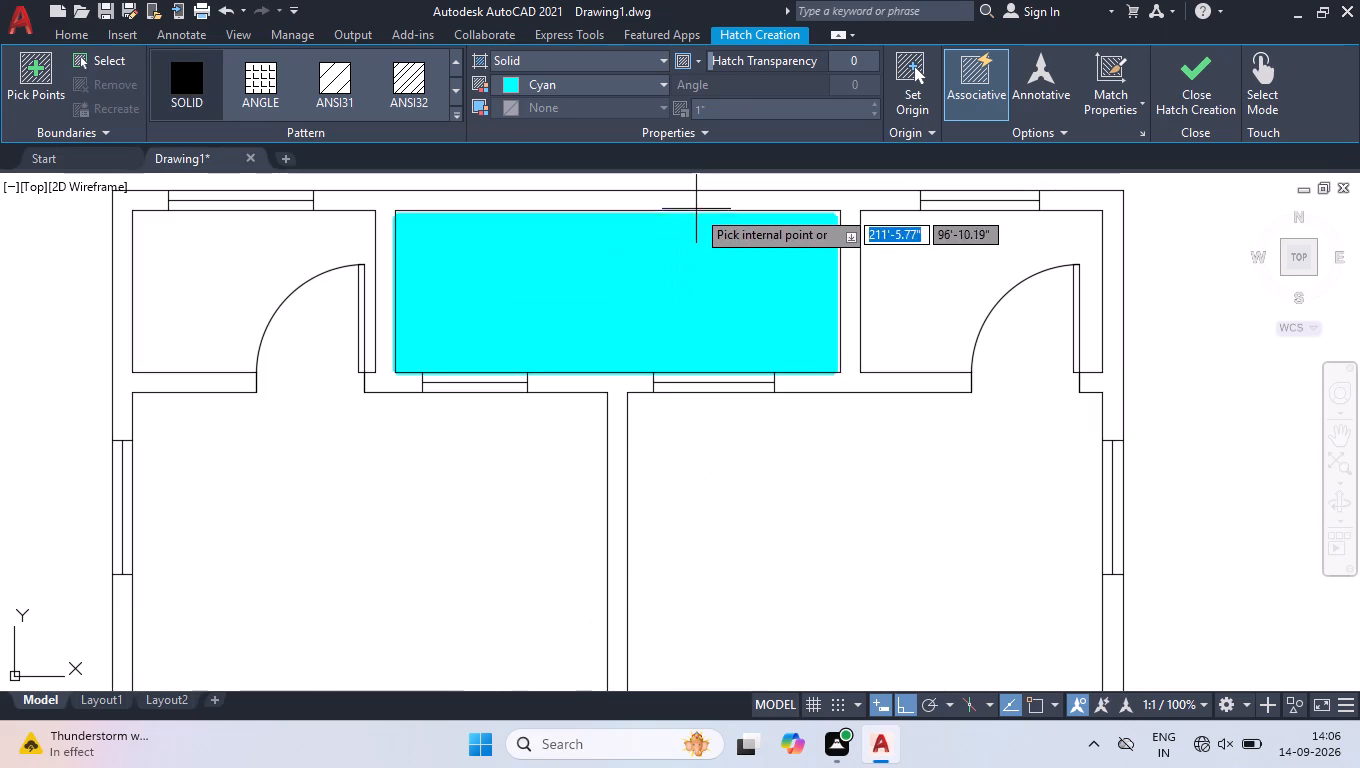
pyautogui.click(694, 198)
pyautogui.click(142, 201)
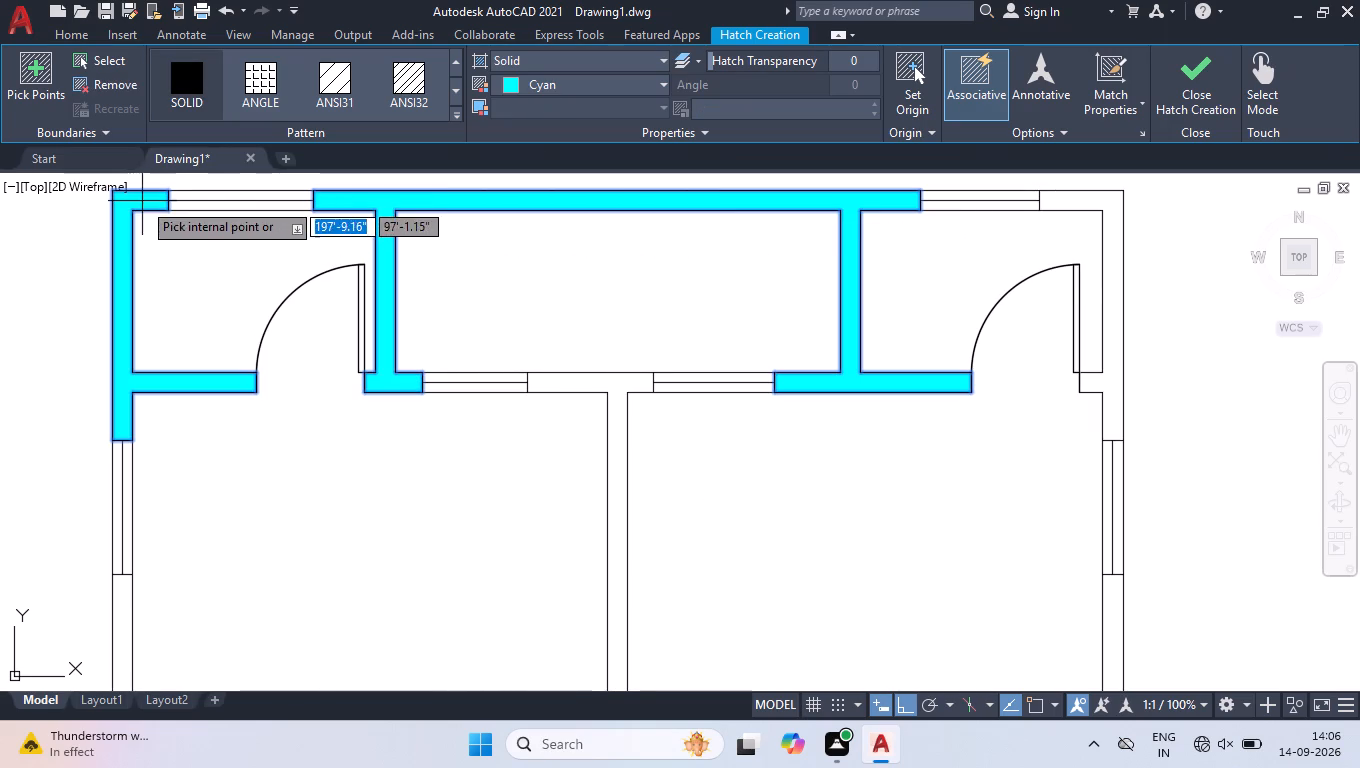
pyautogui.click(1098, 201)
pyautogui.scroll(-2, 1098, 202)
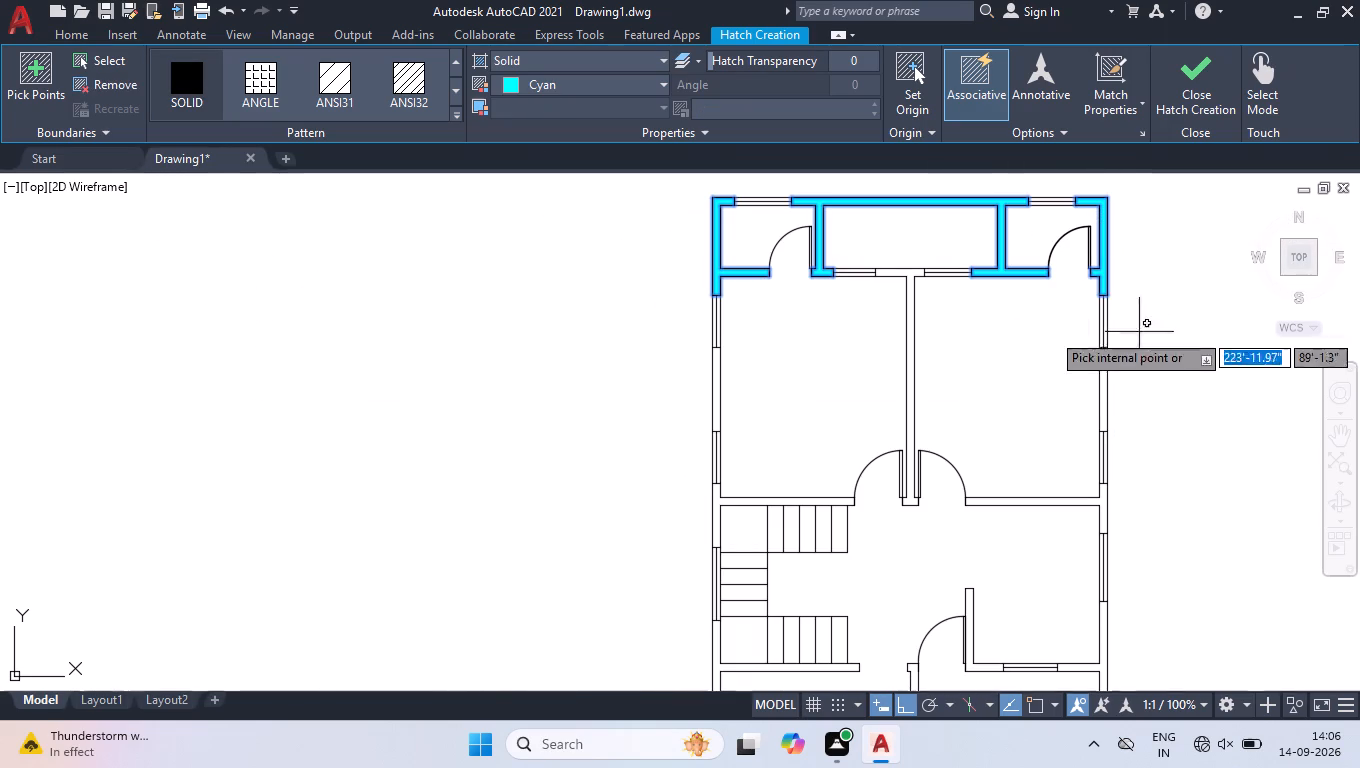
pyautogui.click(908, 274)
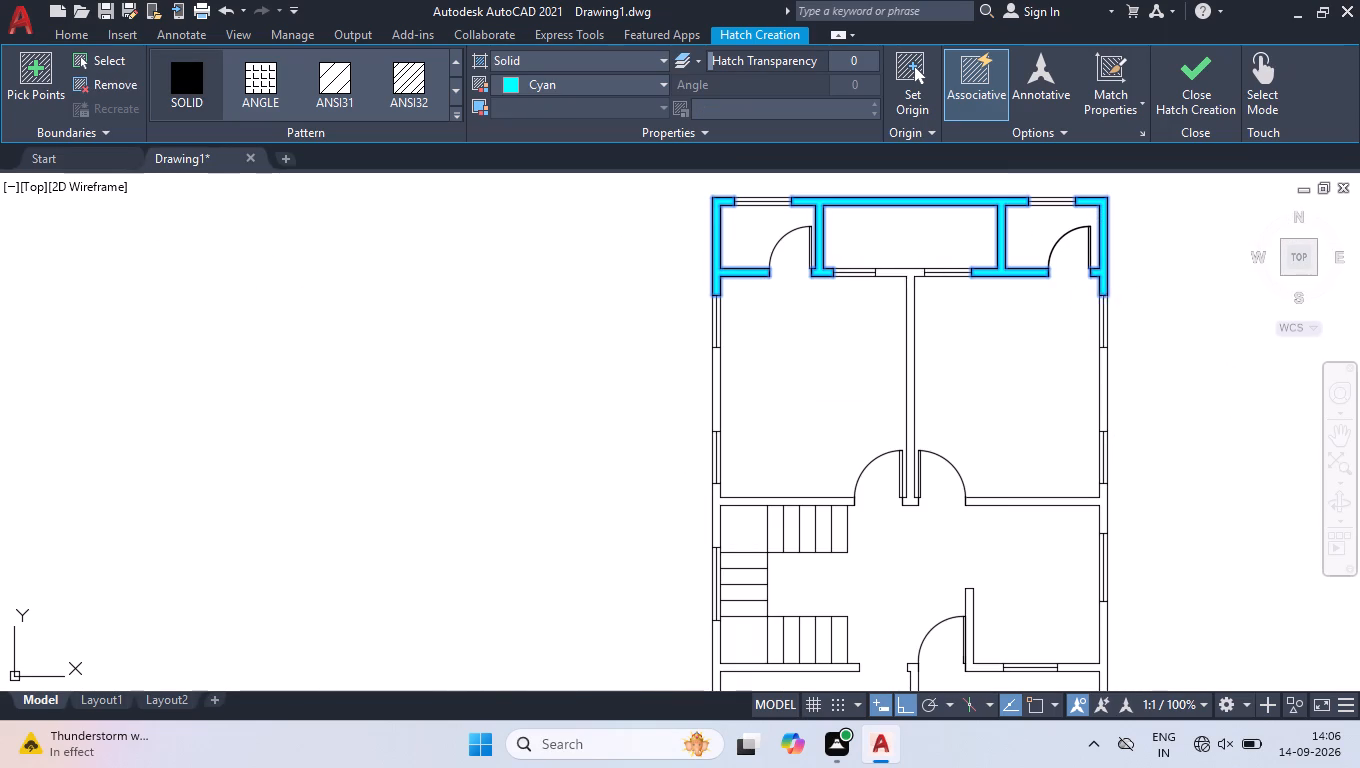
pyautogui.click(717, 380)
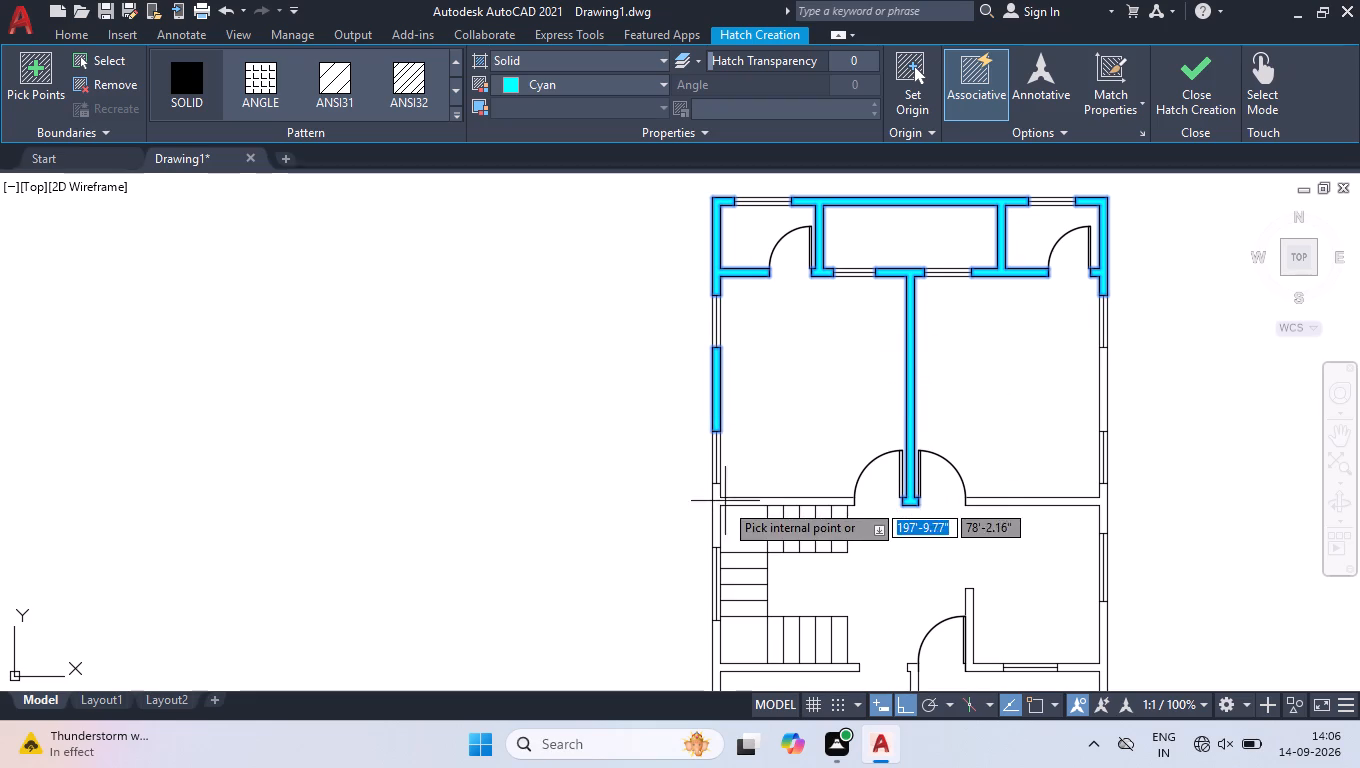
pyautogui.click(719, 515)
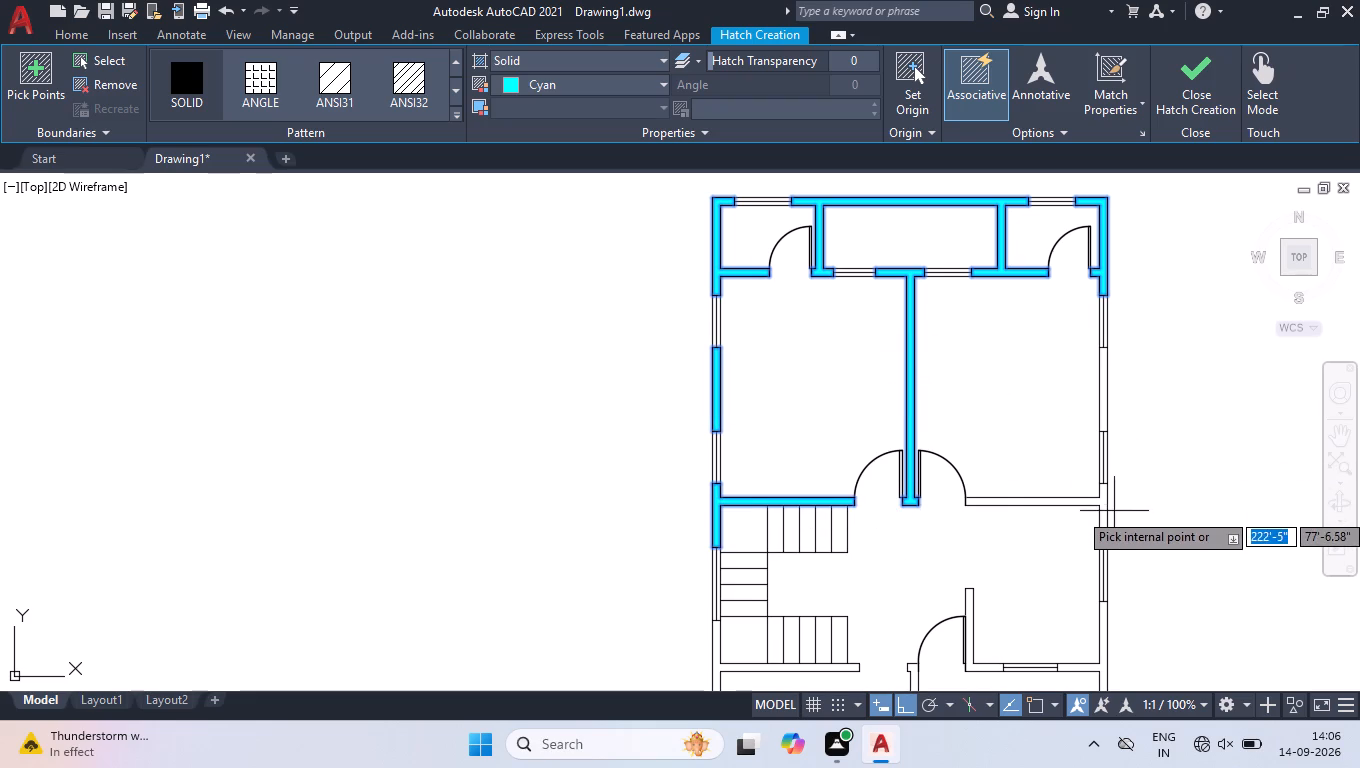
pyautogui.click(1105, 513)
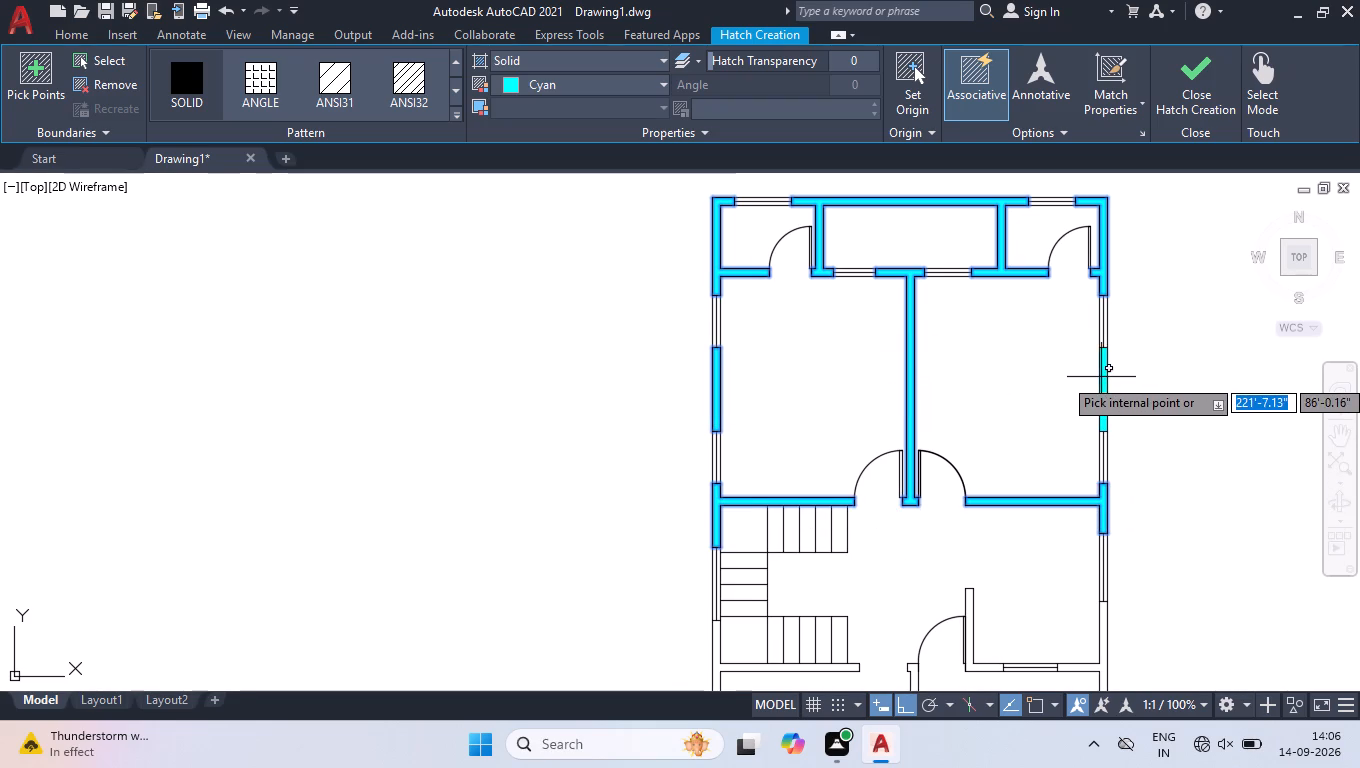
pyautogui.click(1101, 377)
# Fill the remaining outer and partition walls in the southern half with the same solid cyan hatch and finish the hatch.
pyautogui.scroll(-2, 903, 315)
pyautogui.scroll(2, 958, 497)
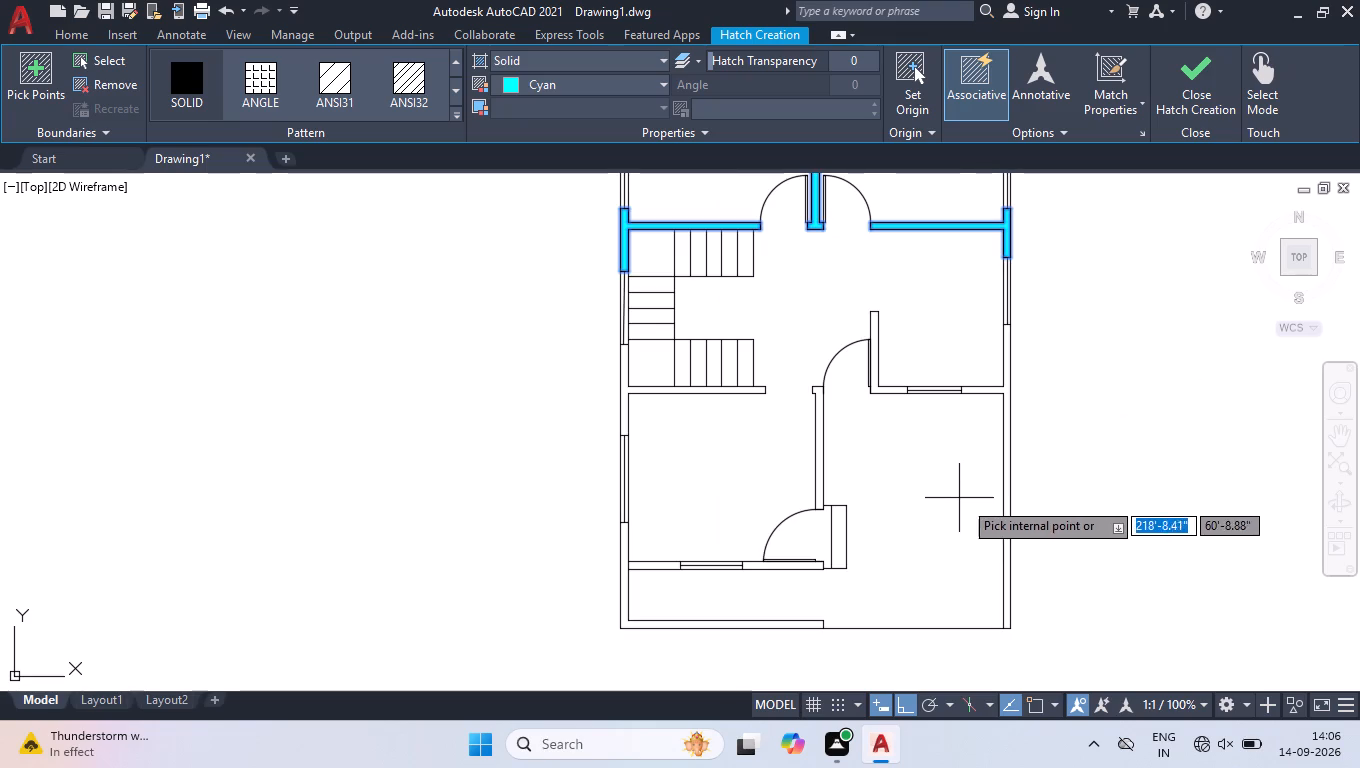
pyautogui.click(1008, 525)
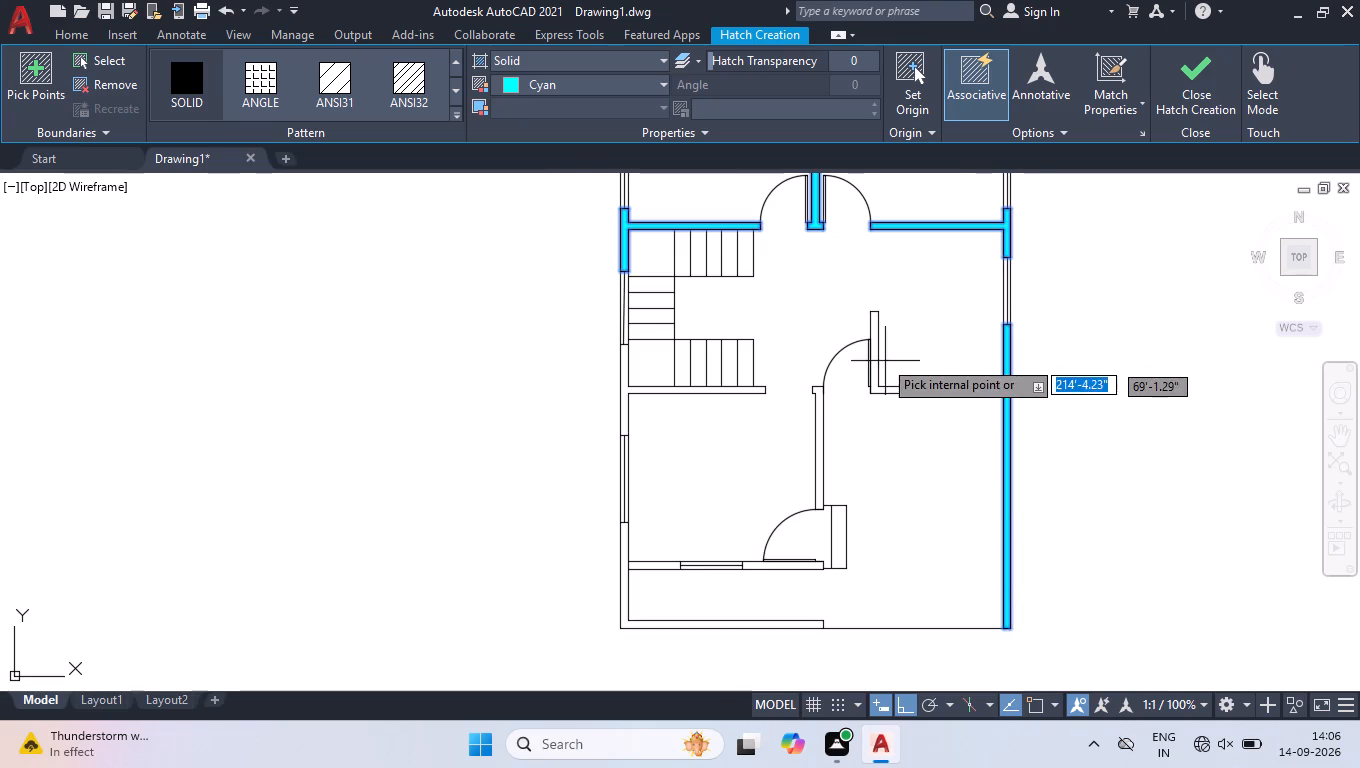
pyautogui.click(872, 346)
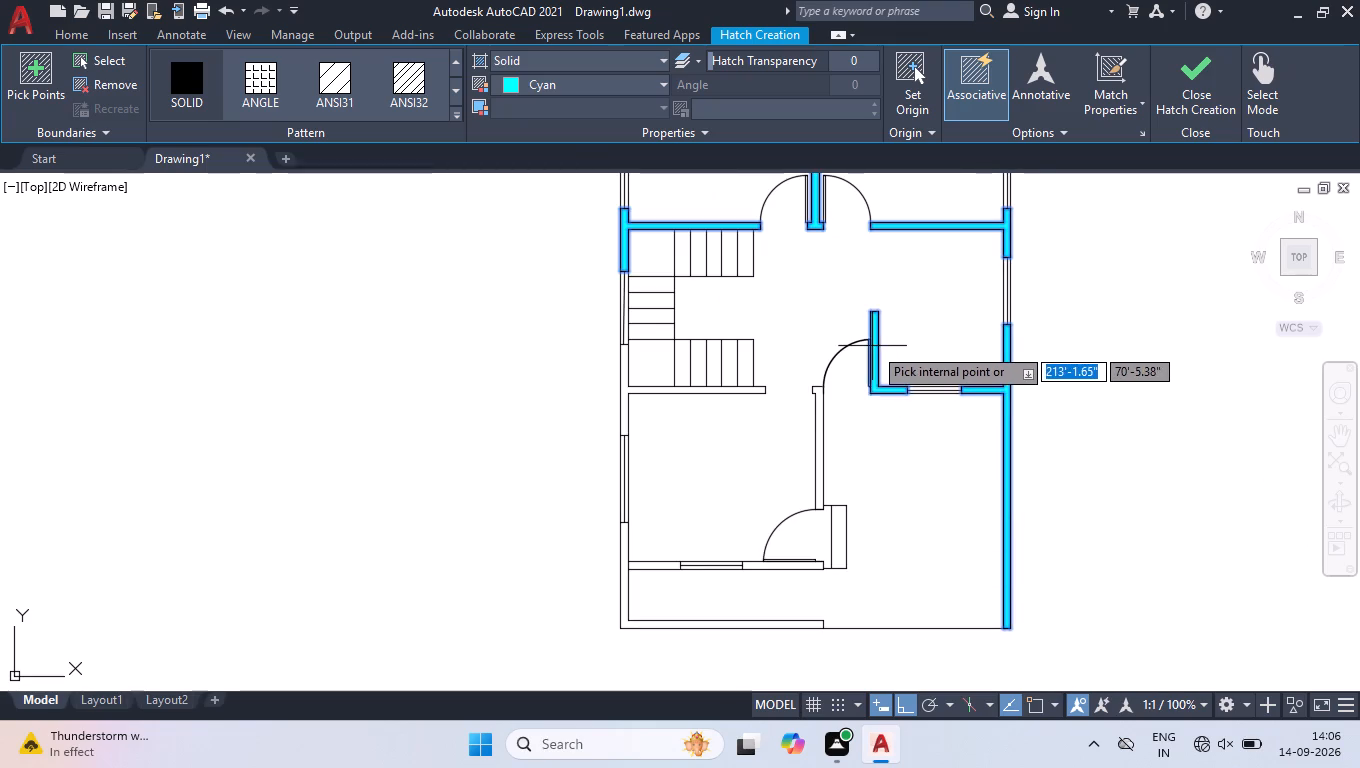
pyautogui.click(628, 393)
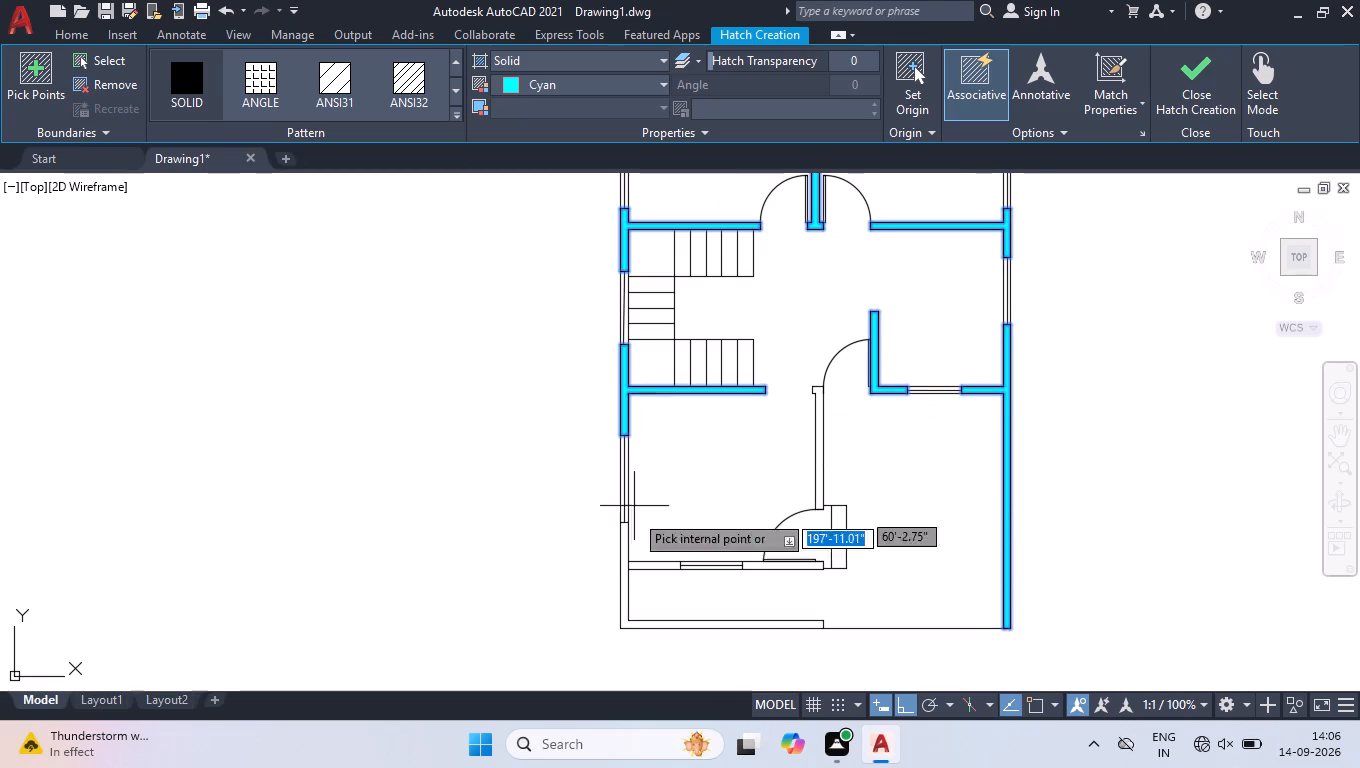
pyautogui.click(624, 560)
pyautogui.click(647, 566)
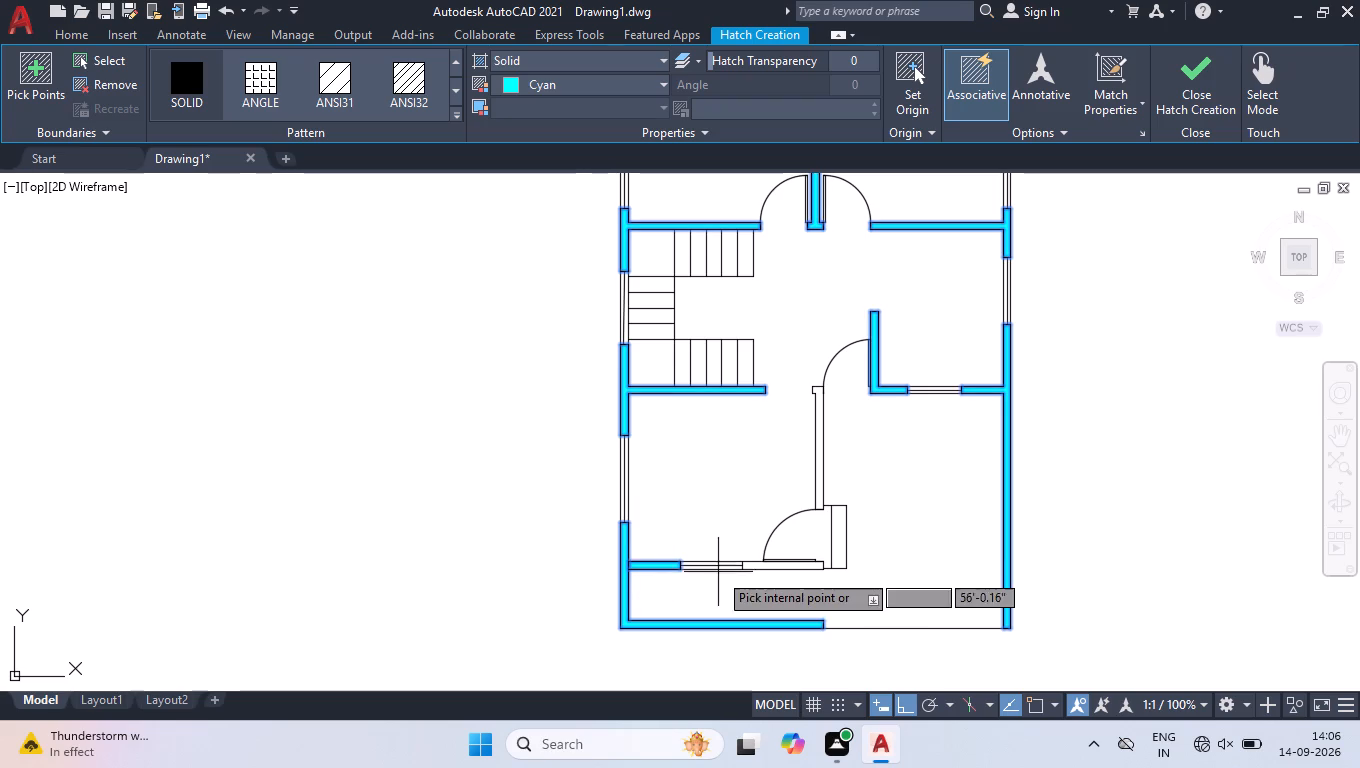
pyautogui.click(776, 567)
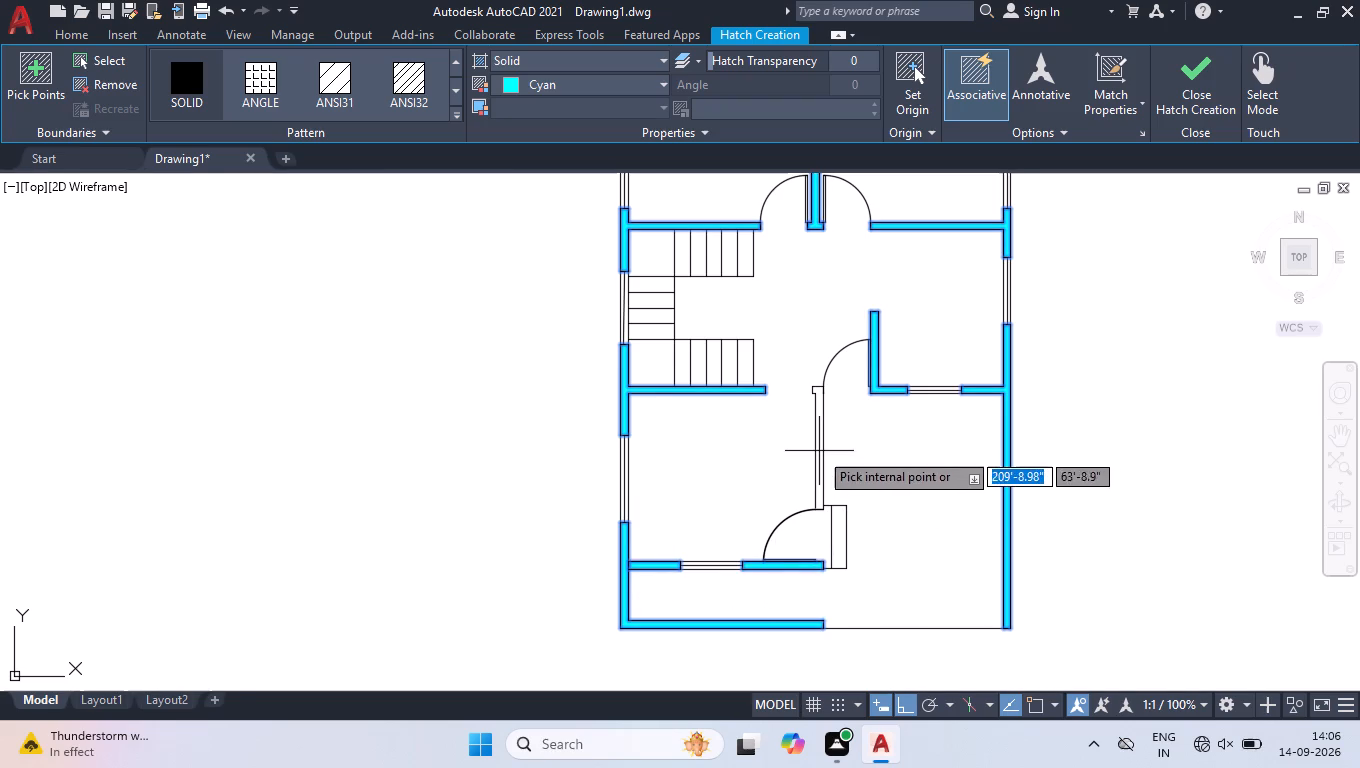
pyautogui.click(819, 451)
pyautogui.press('Return')
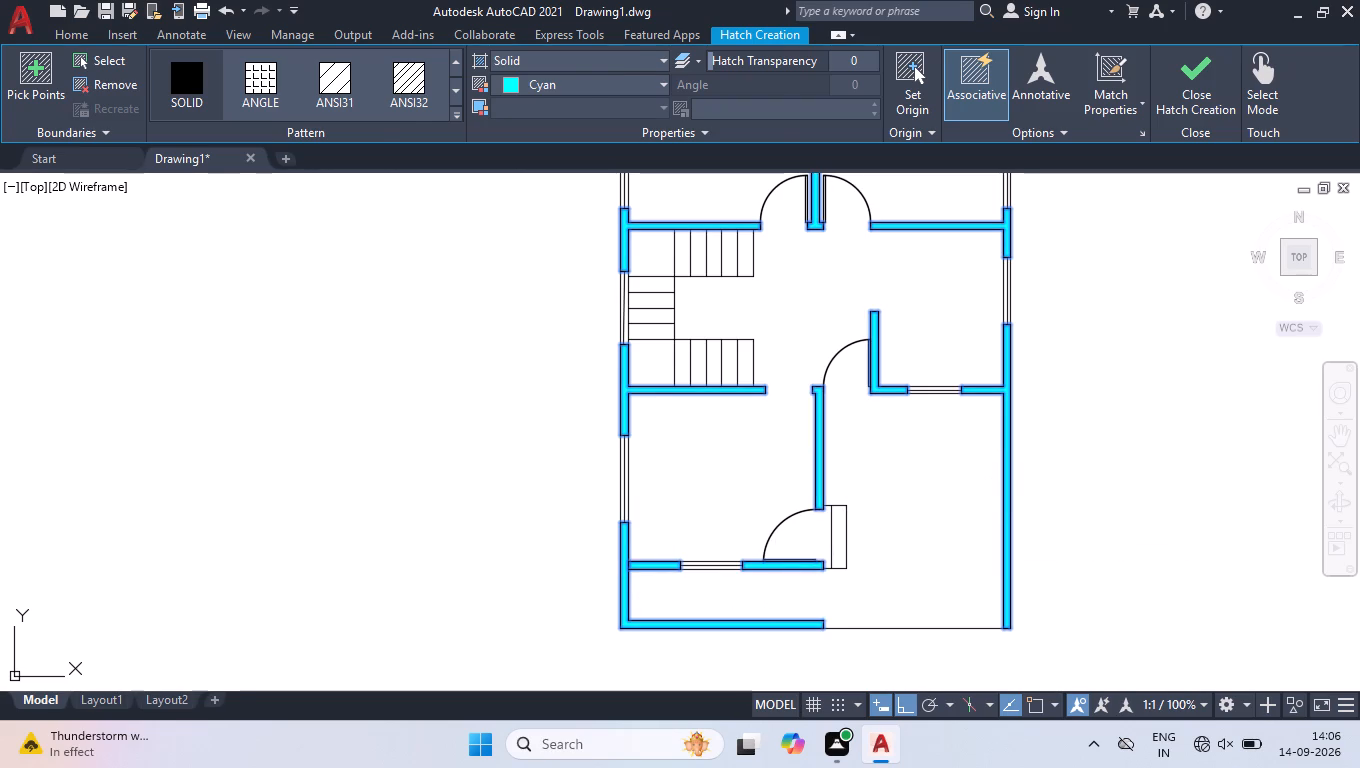
# Trim the leftover line where the southwest room's south wall meets the west outer wall.
pyautogui.write('TR')
pyautogui.press('Return')
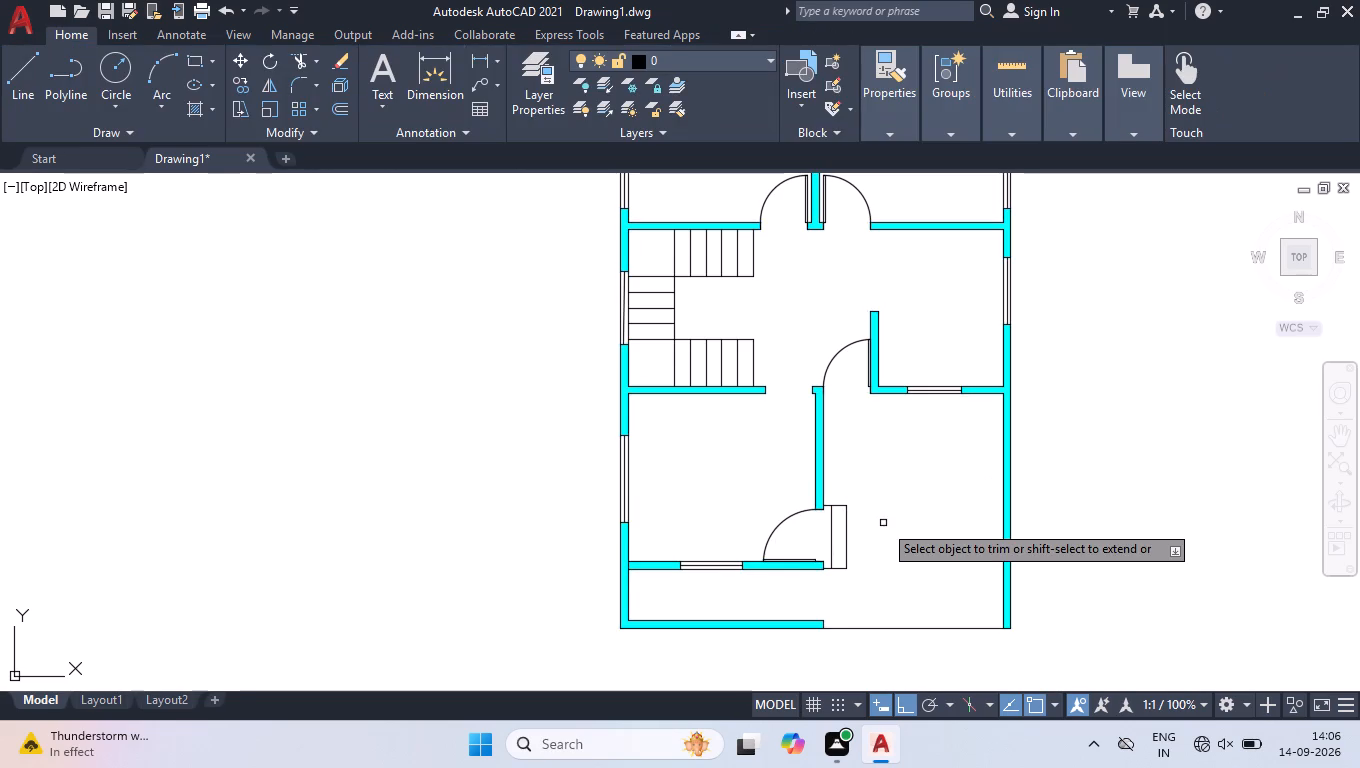
pyautogui.scroll(2, 689, 593)
pyautogui.scroll(3, 429, 518)
pyautogui.scroll(1, 858, 622)
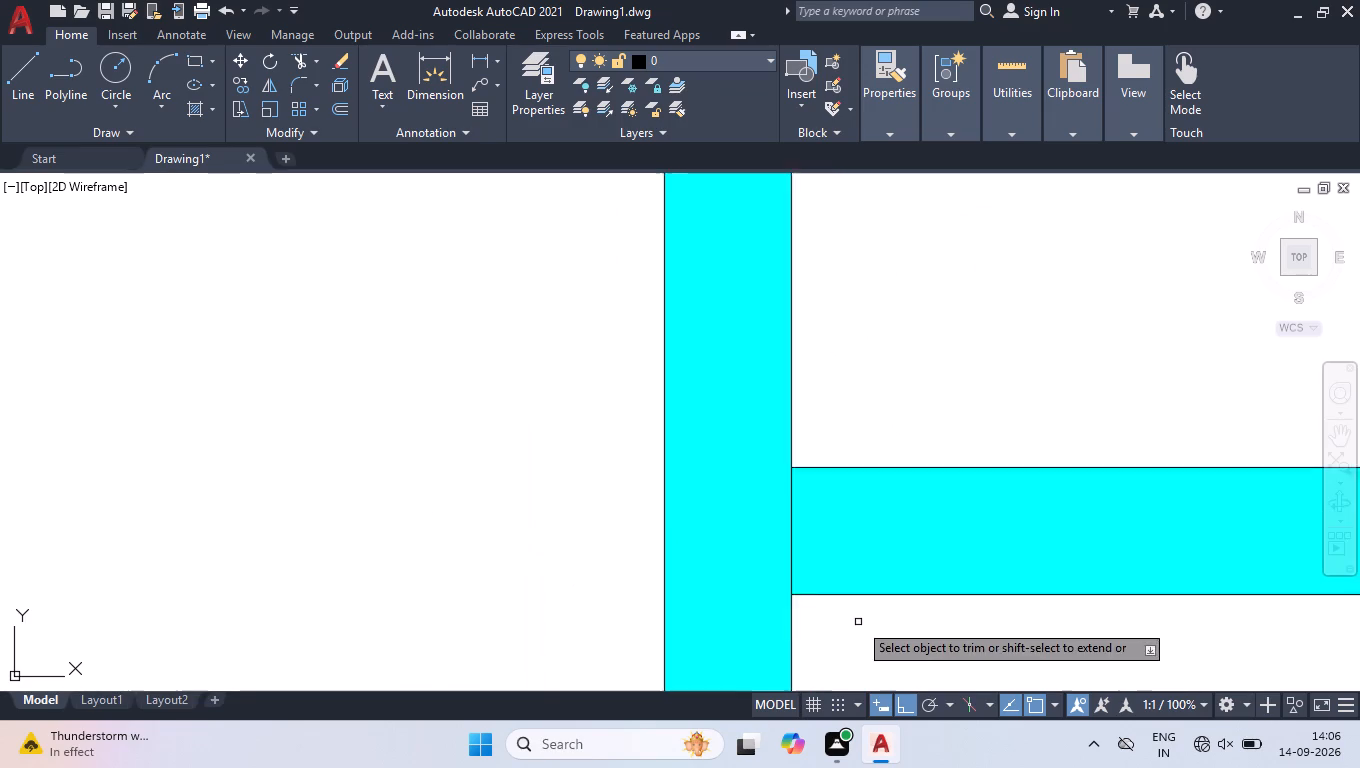
pyautogui.scroll(1, 858, 622)
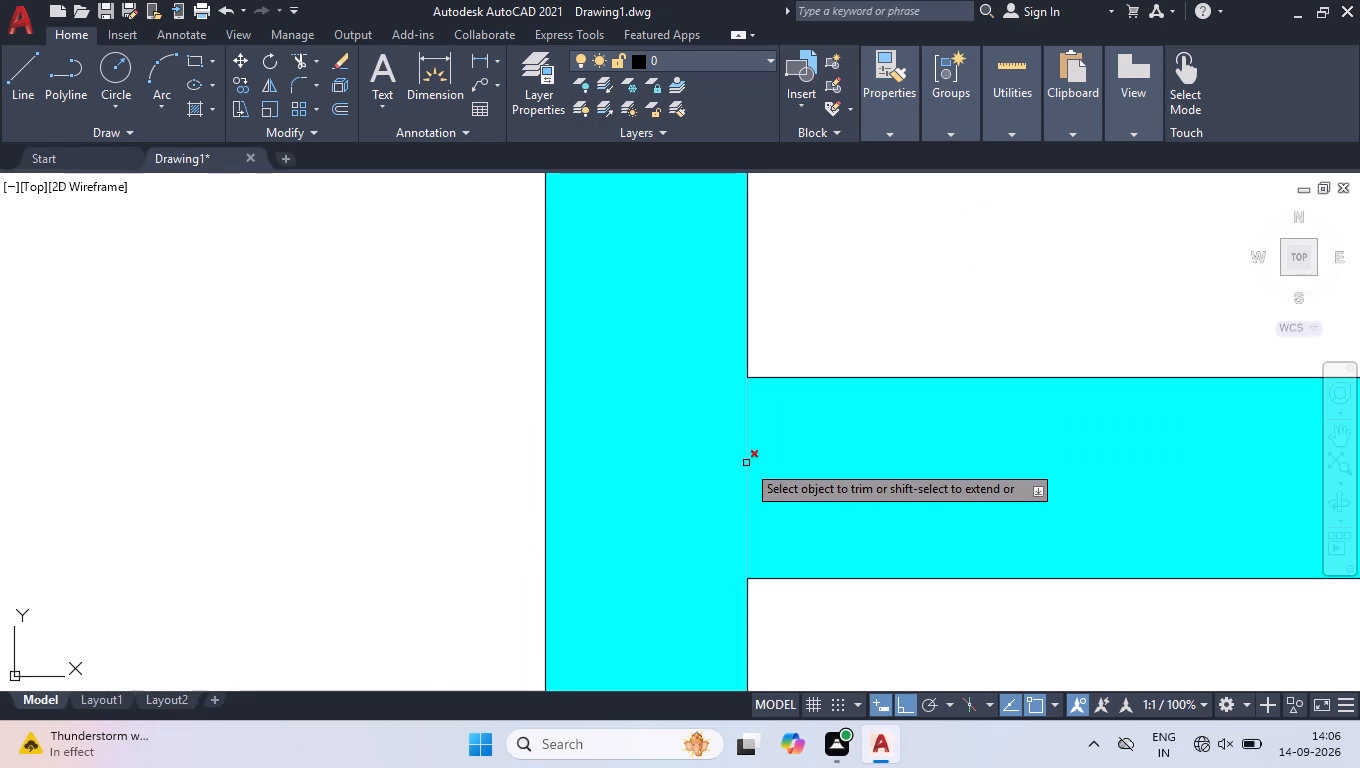
pyautogui.click(747, 463)
pyautogui.press('space')
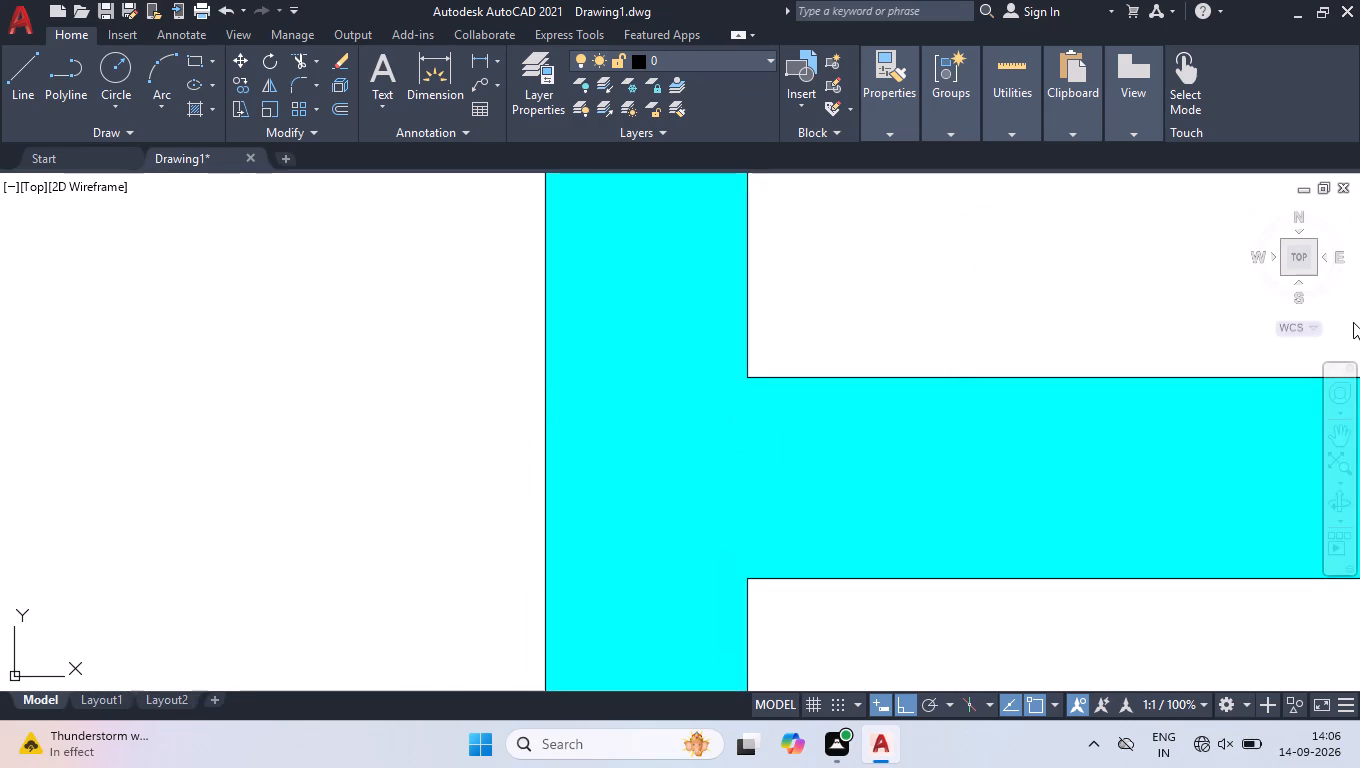
# Add a multiline text label reading WC/BATH with a 5" text height in the small northwest corner room.
pyautogui.click(1307, 260)
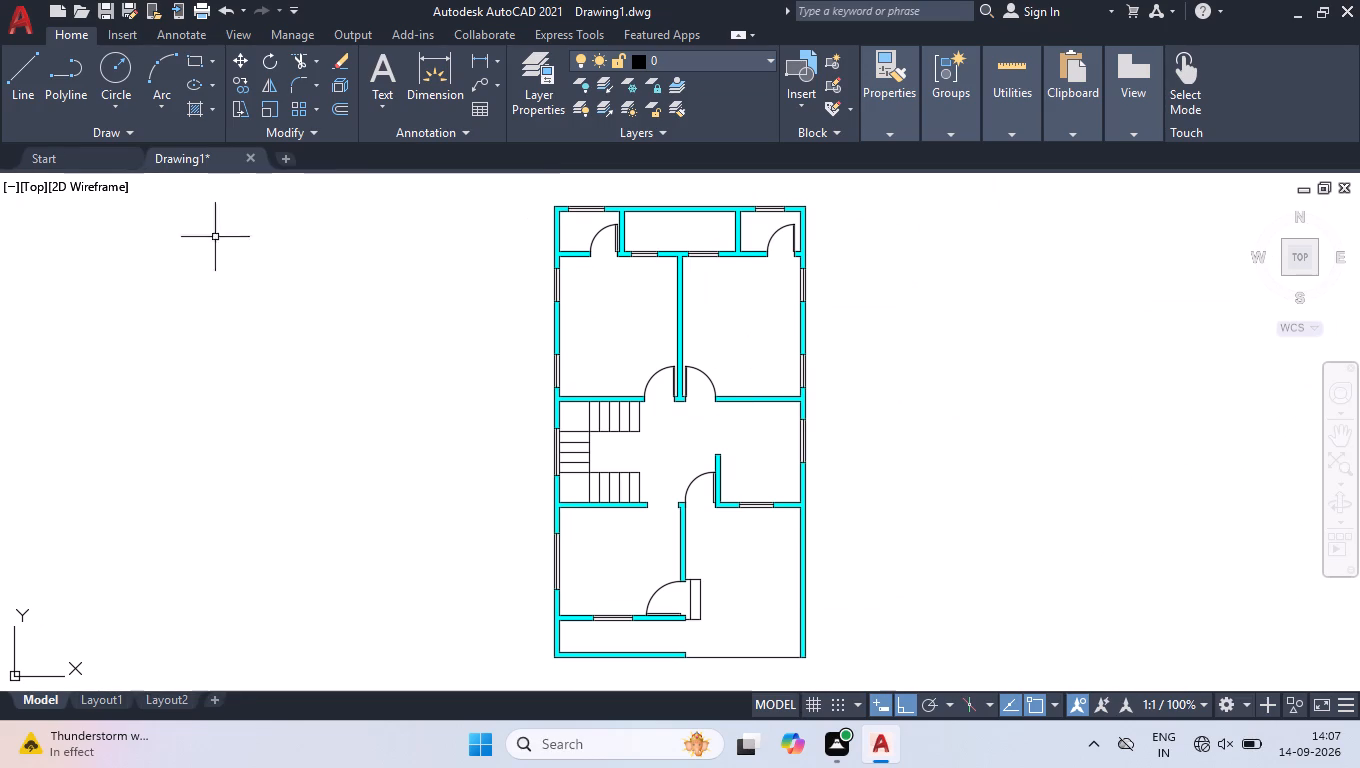
pyautogui.scroll(2, 686, 189)
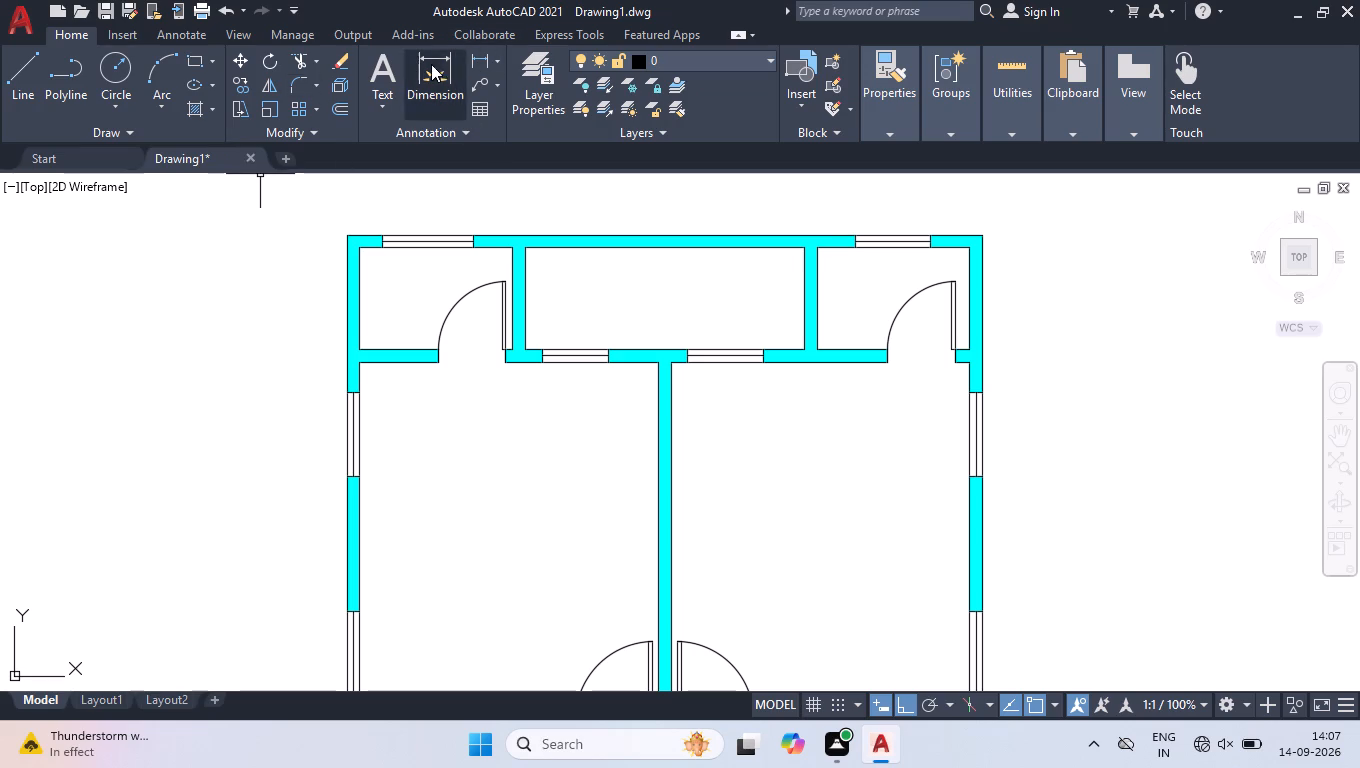
pyautogui.click(379, 80)
pyautogui.scroll(3, 389, 301)
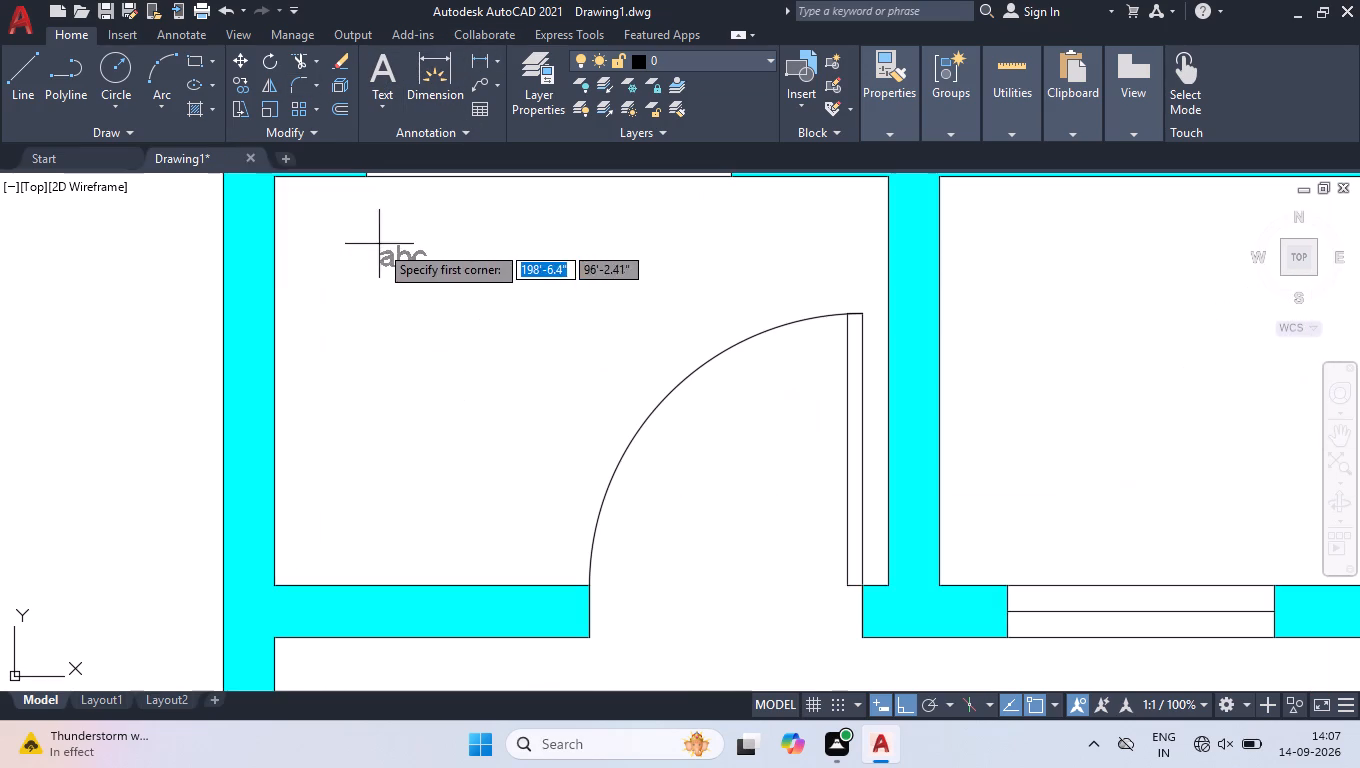
pyautogui.click(311, 252)
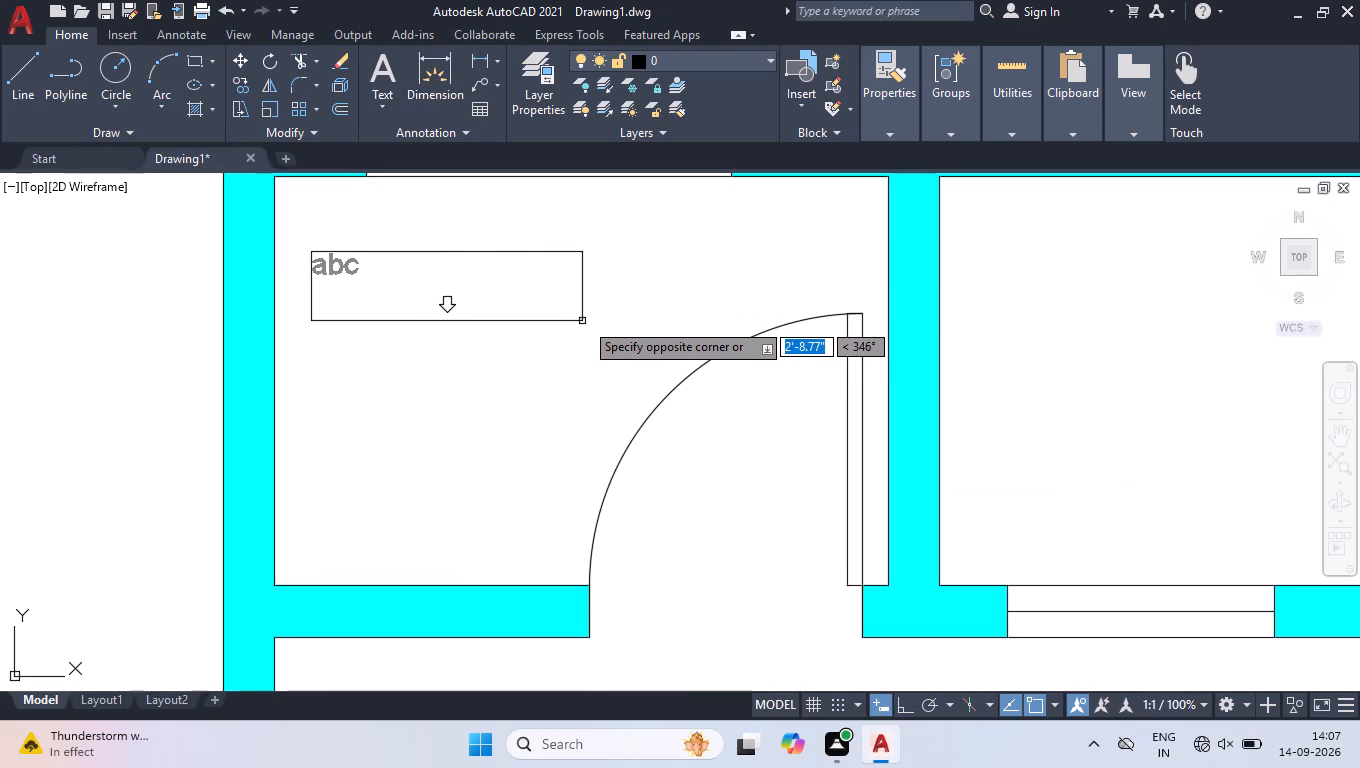
pyautogui.click(594, 319)
pyautogui.click(167, 89)
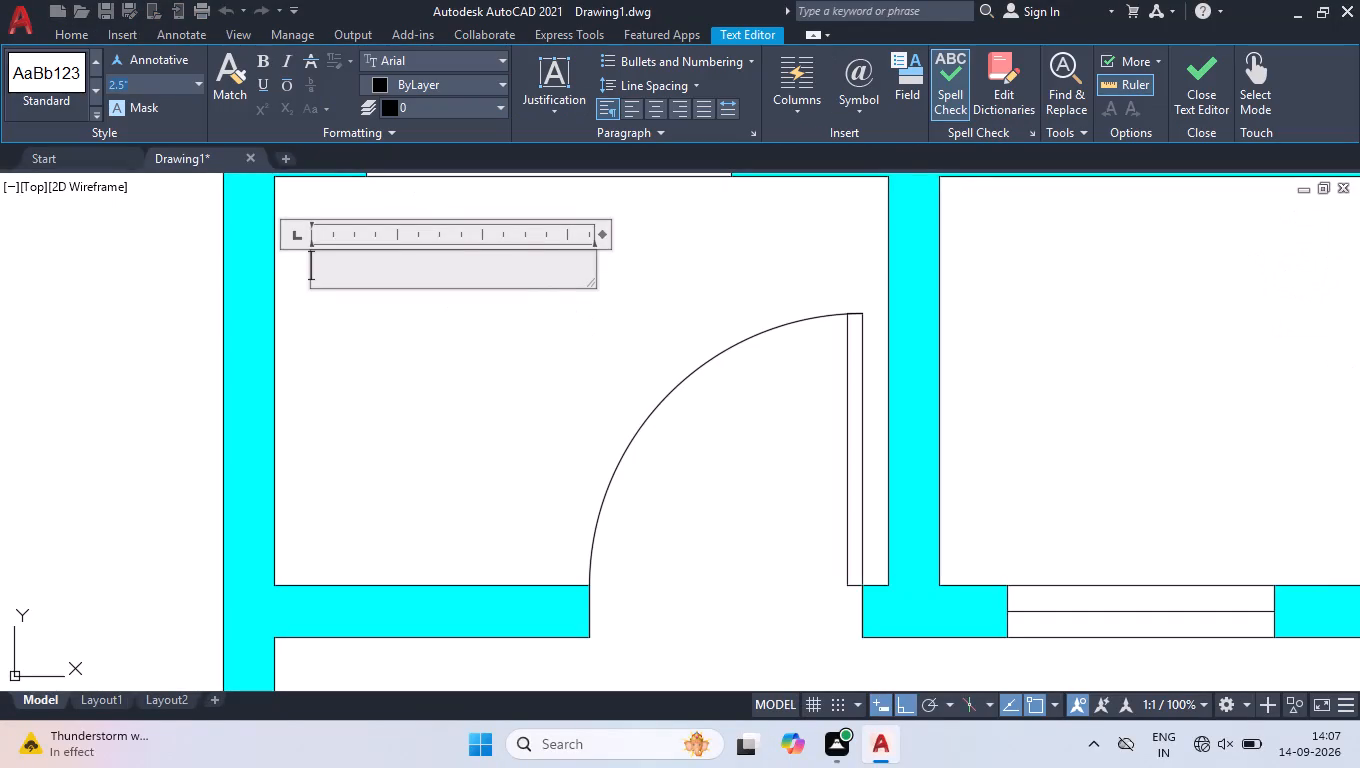
pyautogui.press('5')
pyautogui.press('Return')
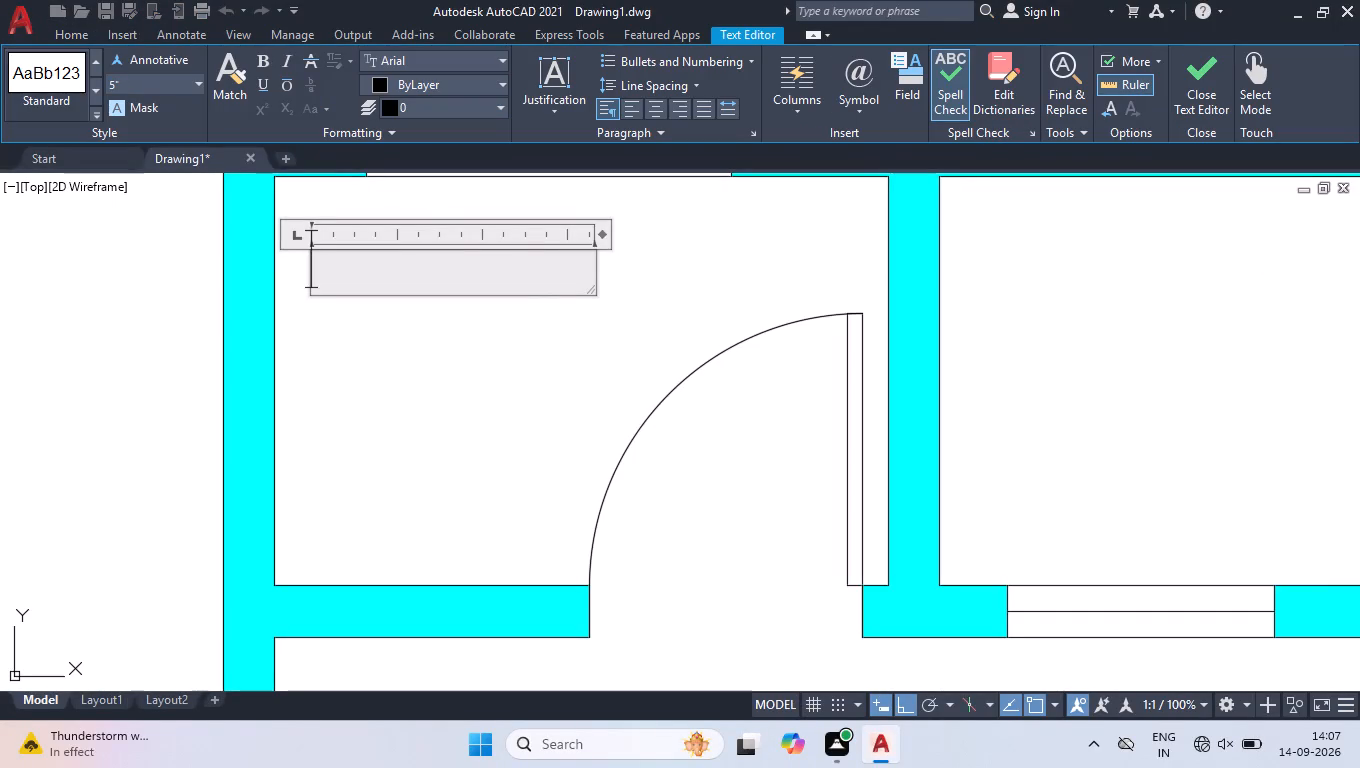
pyautogui.write('WC')
pyautogui.write('/BATH')
pyautogui.press('Return')
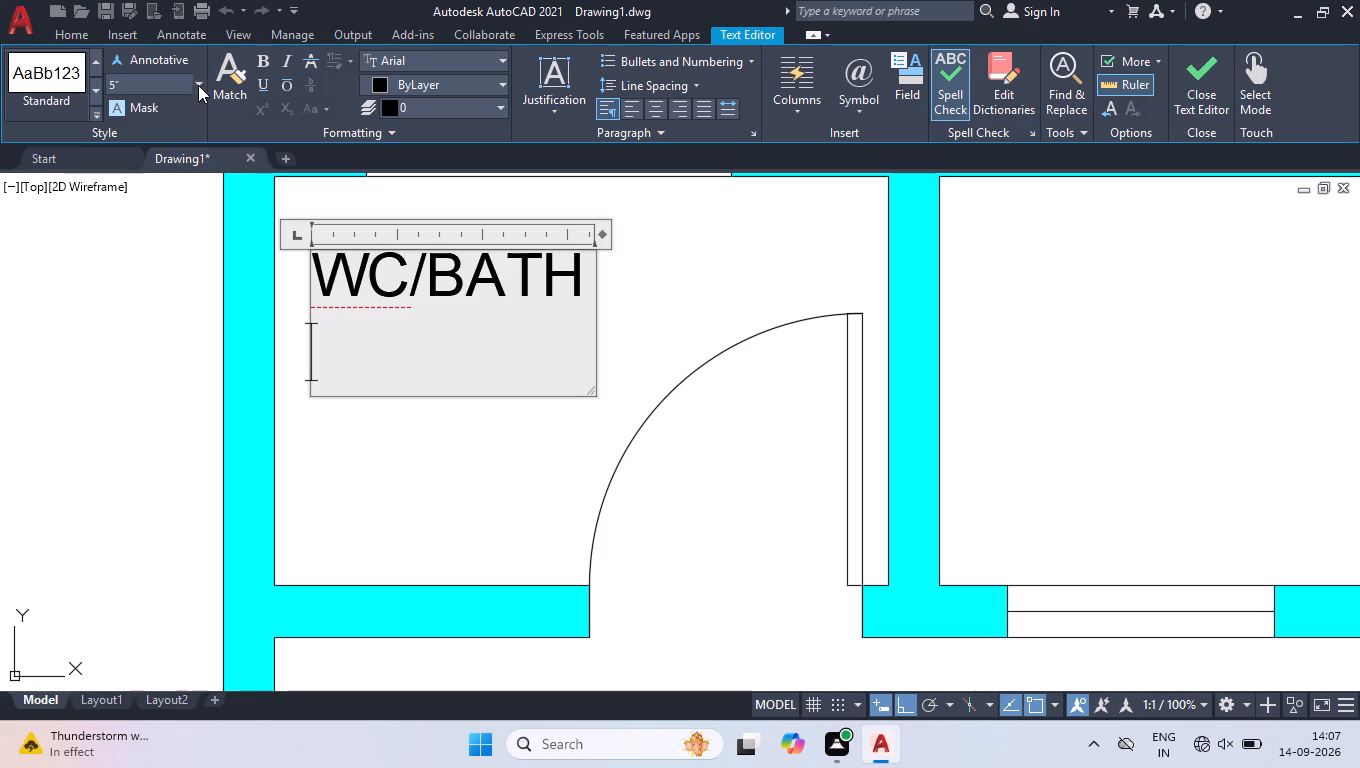
pyautogui.press('BackSpace')
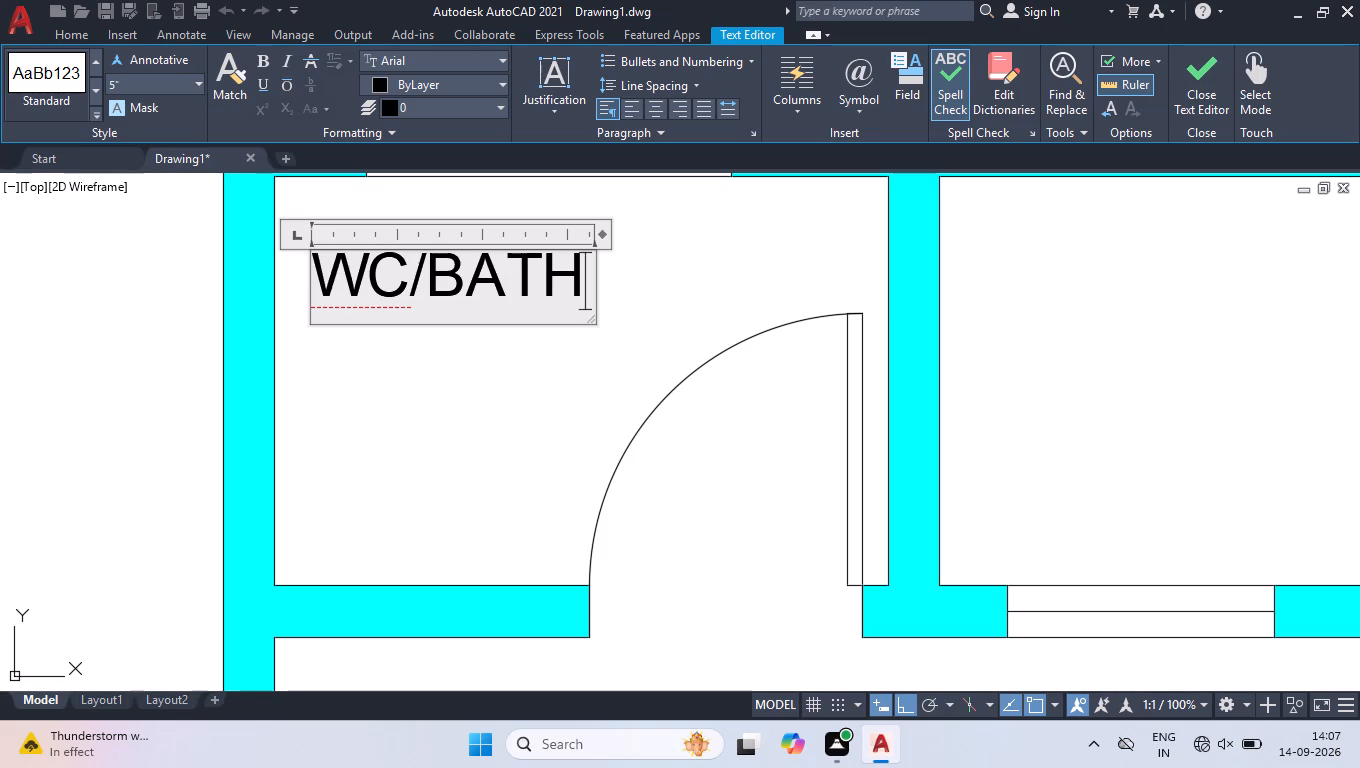
# Centre the WC/BATH text, add a second line reading 6'X4' below it and finish the label.
pyautogui.moveTo(563, 283); pyautogui.dragTo(182, 266)
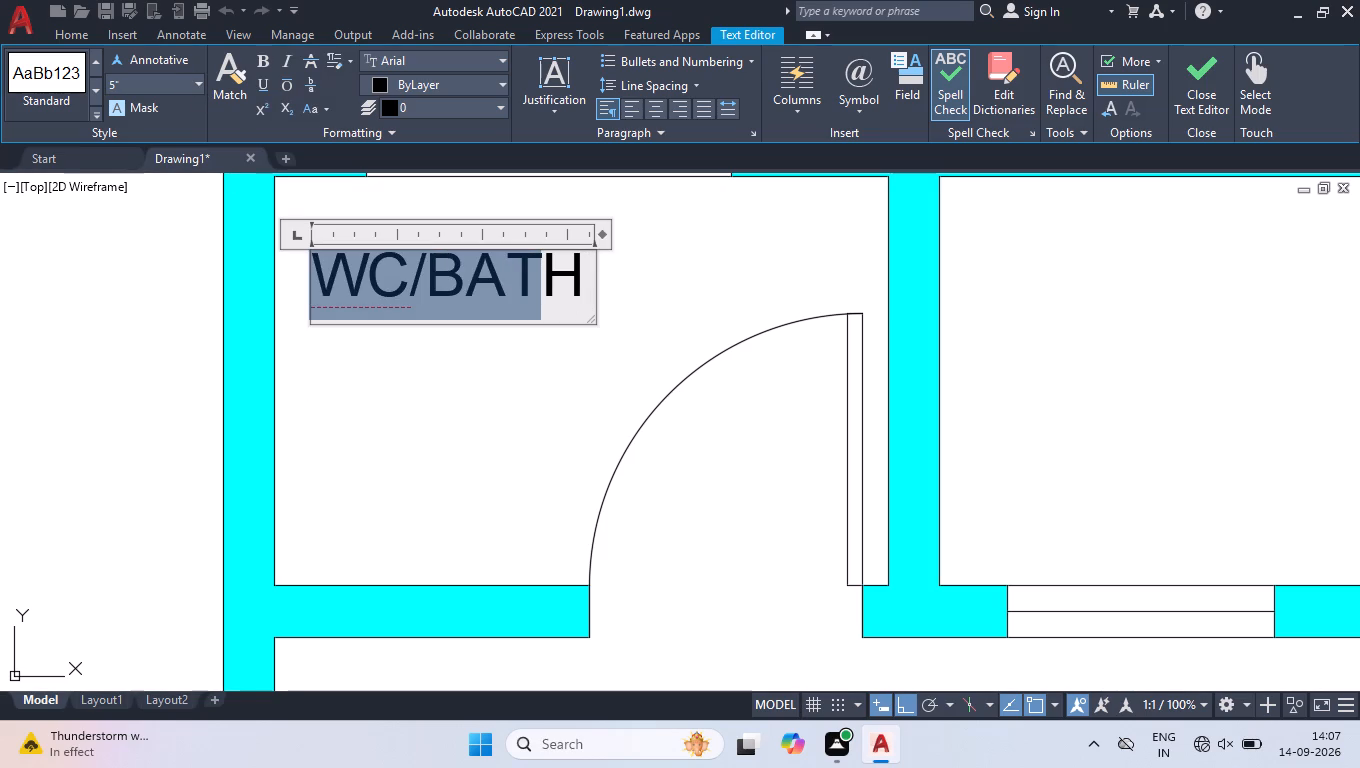
pyautogui.click(588, 284)
pyautogui.moveTo(586, 280); pyautogui.dragTo(125, 292)
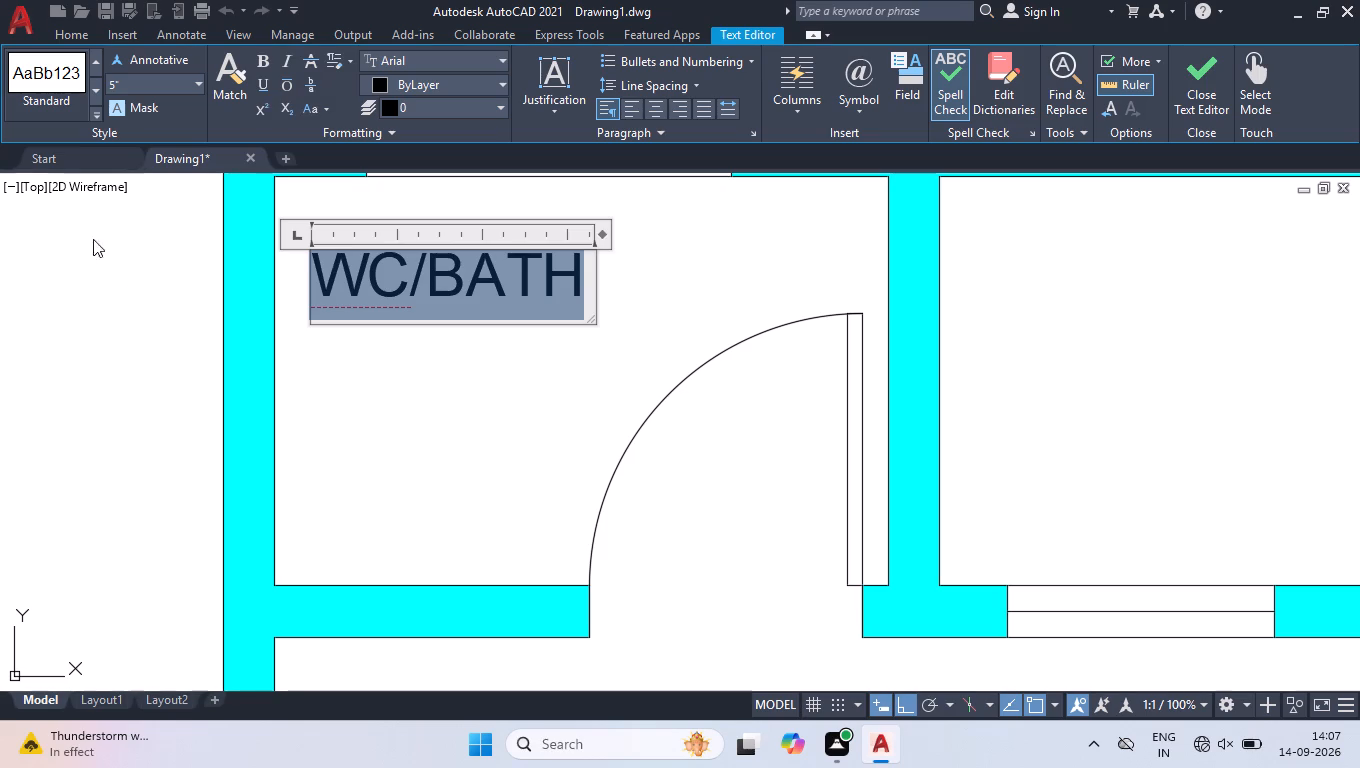
pyautogui.click(650, 106)
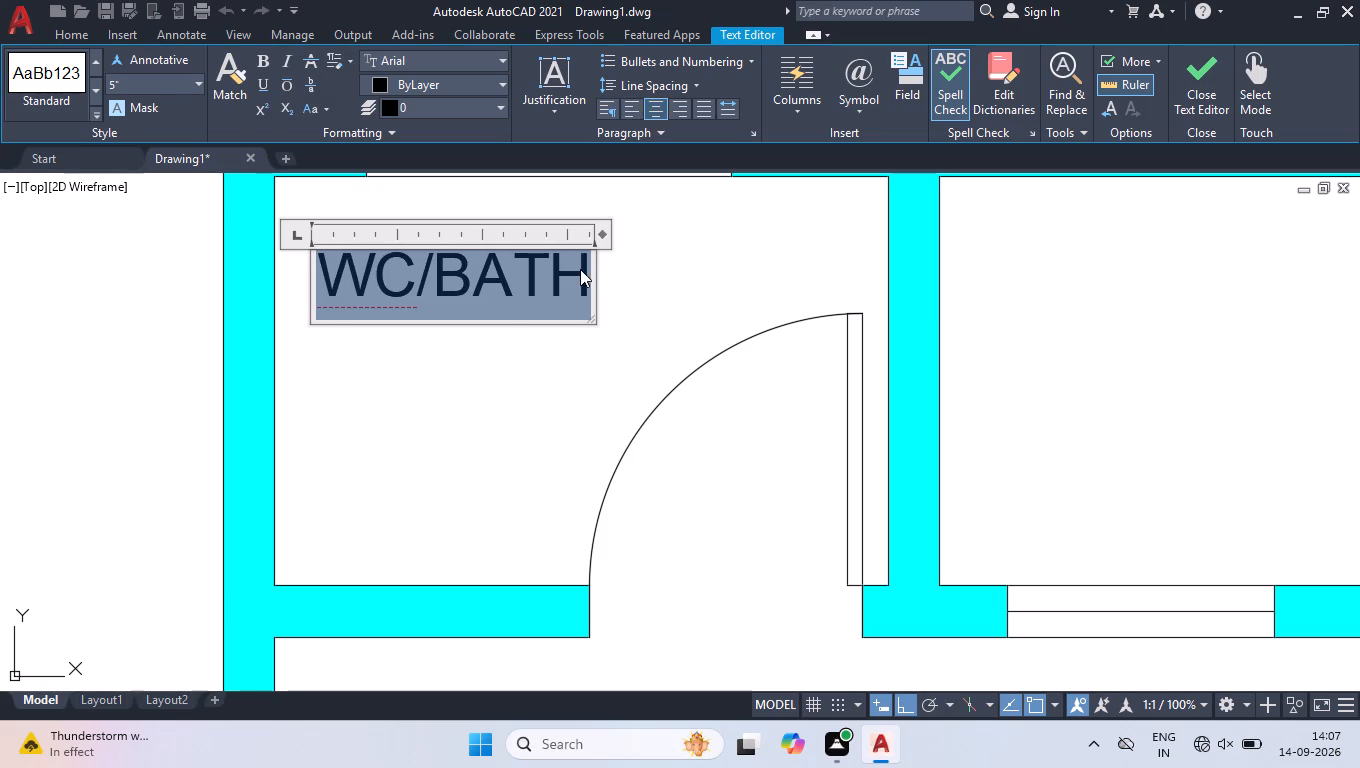
pyautogui.click(580, 269)
pyautogui.press('Return')
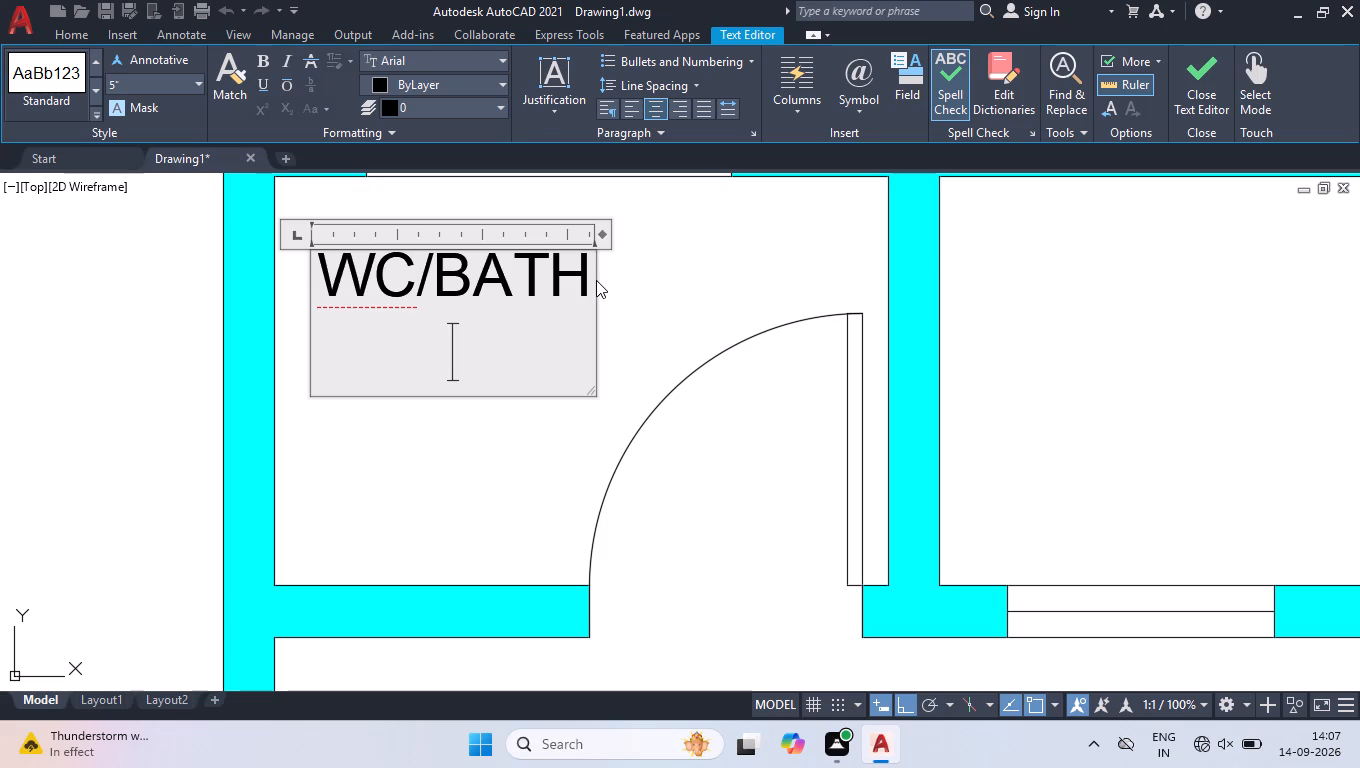
pyautogui.write("6'X4")
pyautogui.press("'")
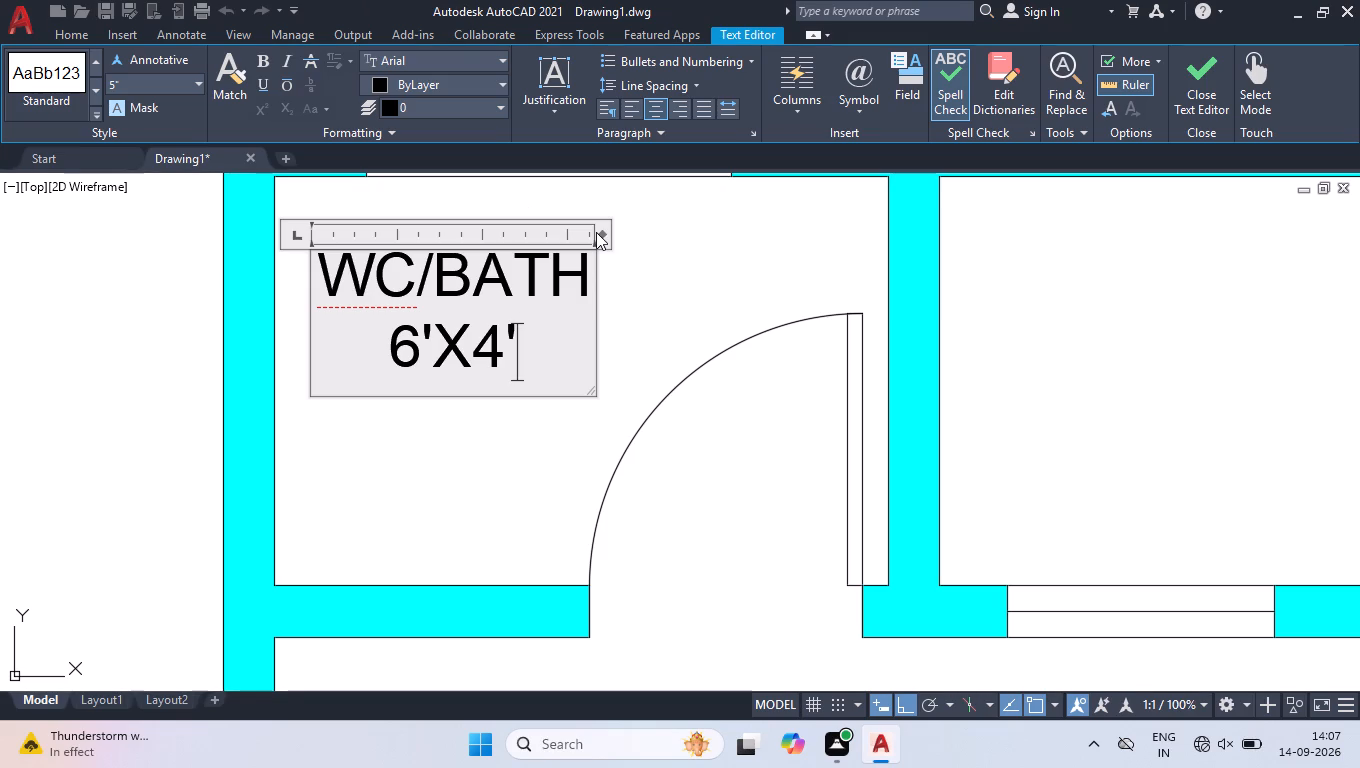
pyautogui.click(390, 455)
# Copy the WC/BATH label straight east into the middle north room and the small northeast corner room.
pyautogui.click(418, 333)
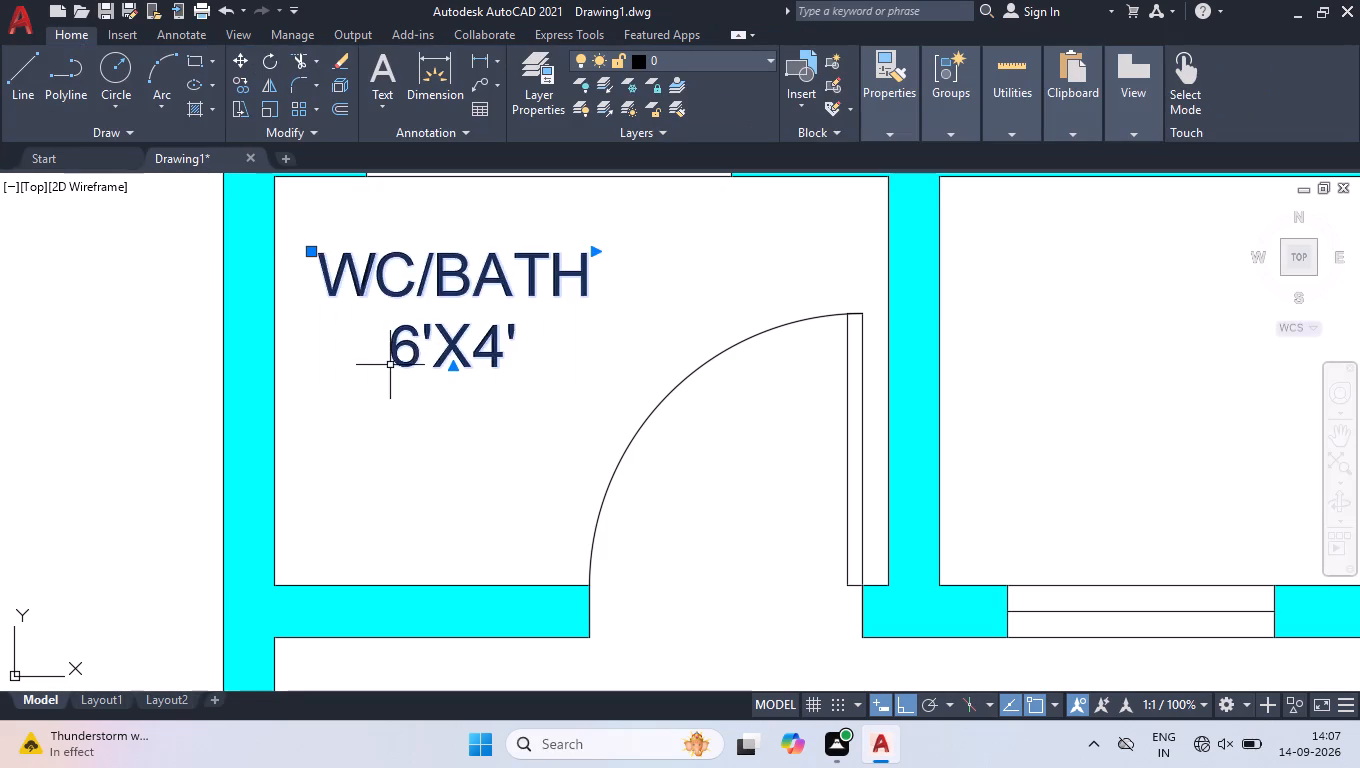
pyautogui.click(386, 369)
pyautogui.click(375, 390)
pyautogui.write('COP')
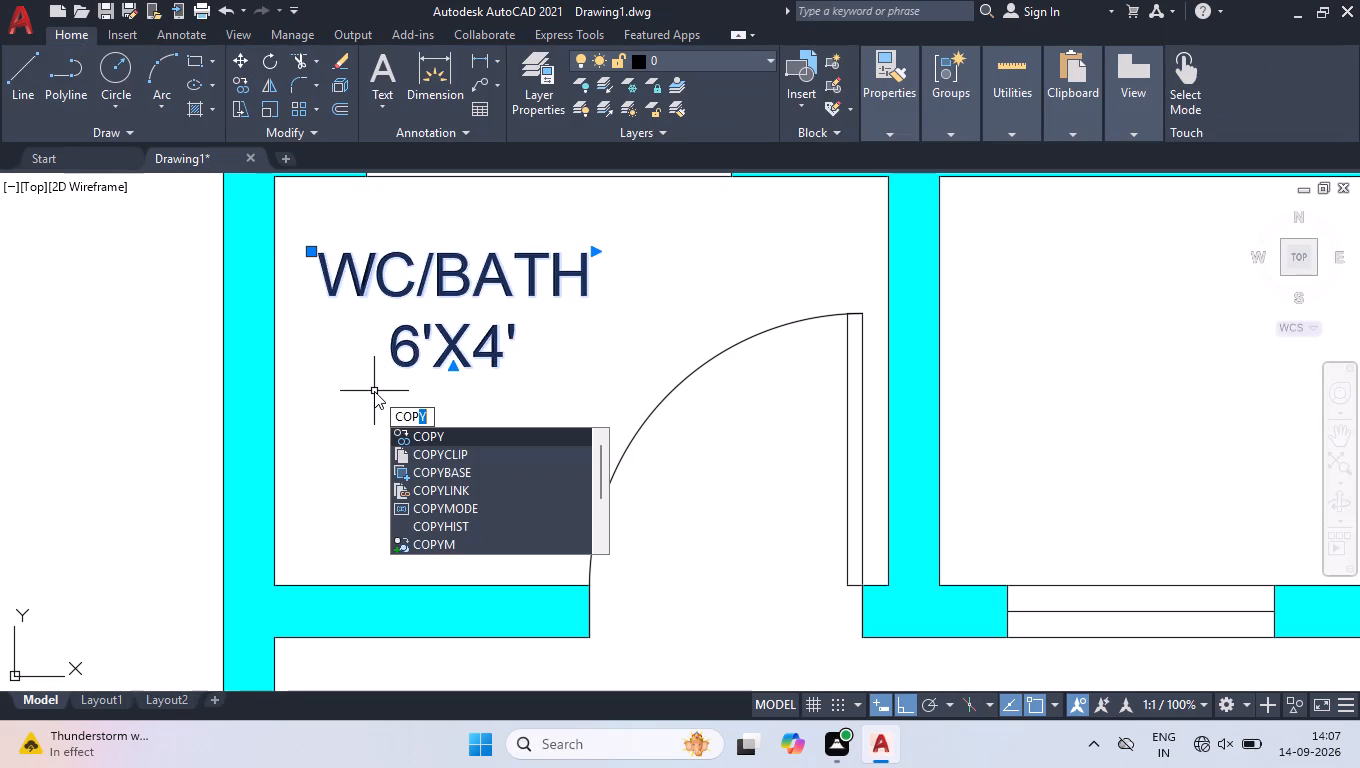
pyautogui.press('Return')
pyautogui.click(415, 285)
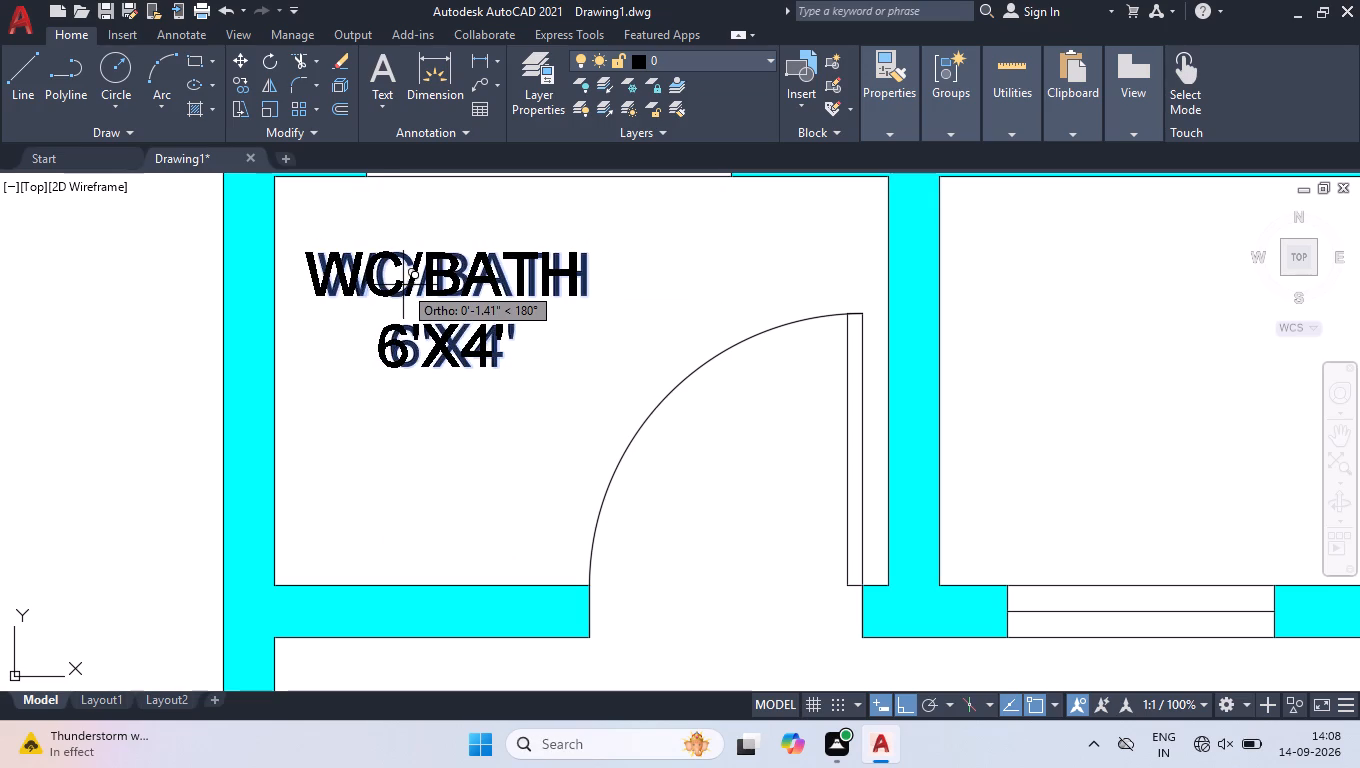
pyautogui.scroll(-2, 401, 283)
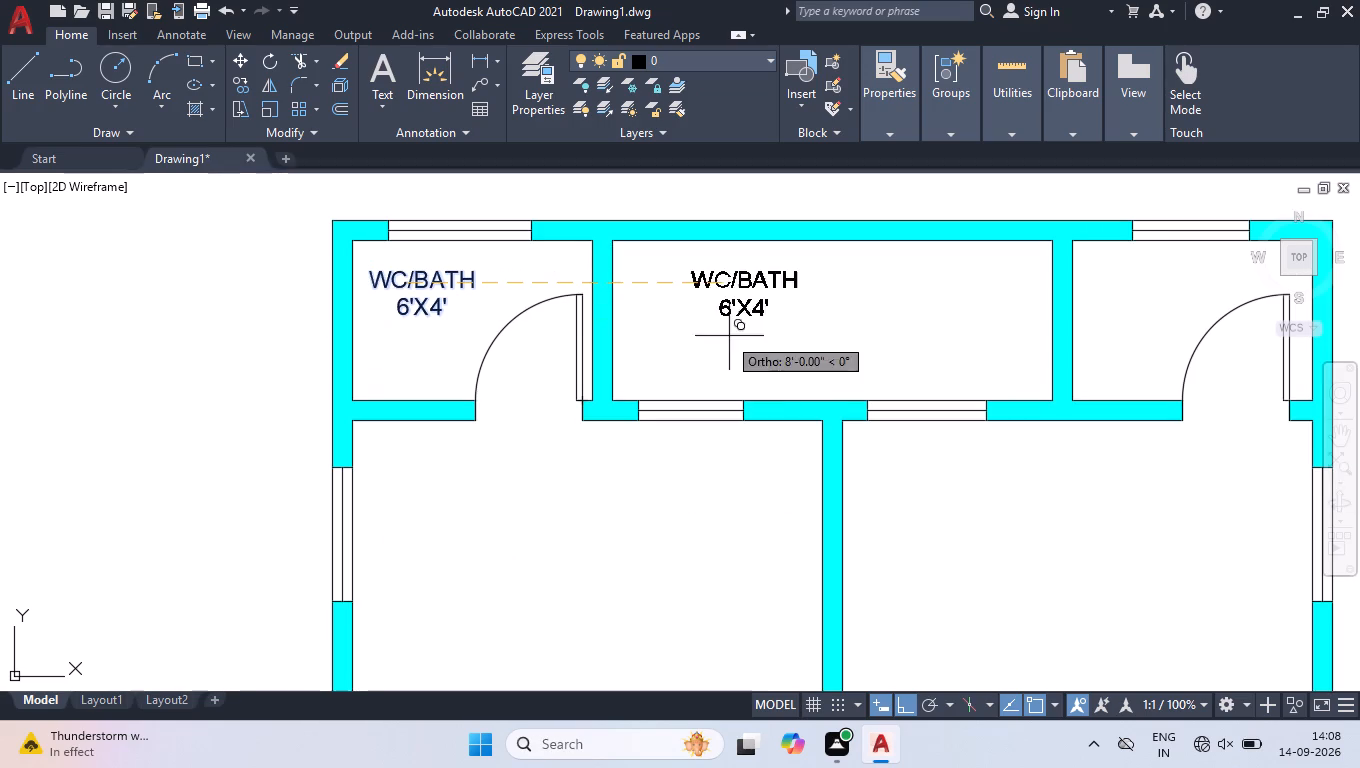
pyautogui.click(788, 331)
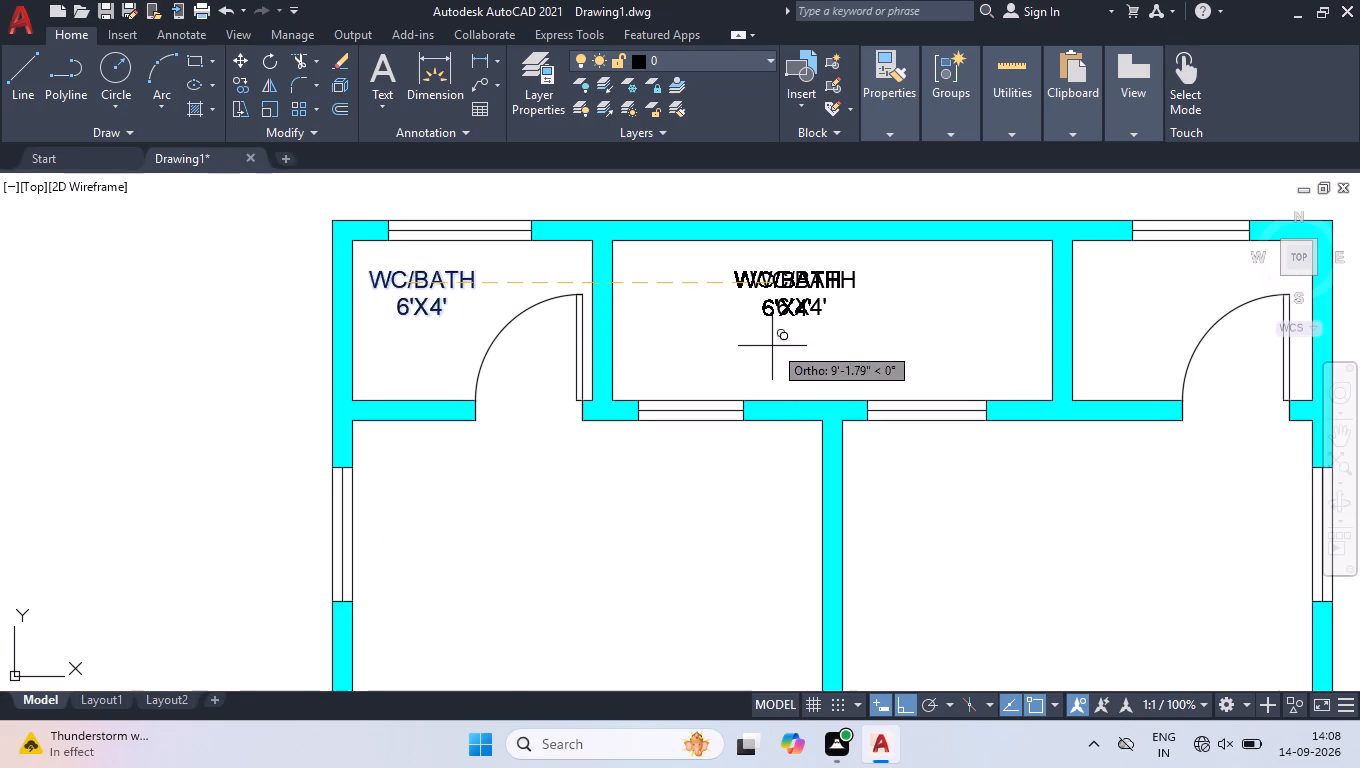
pyautogui.scroll(-1, 771, 347)
pyautogui.scroll(2, 1088, 285)
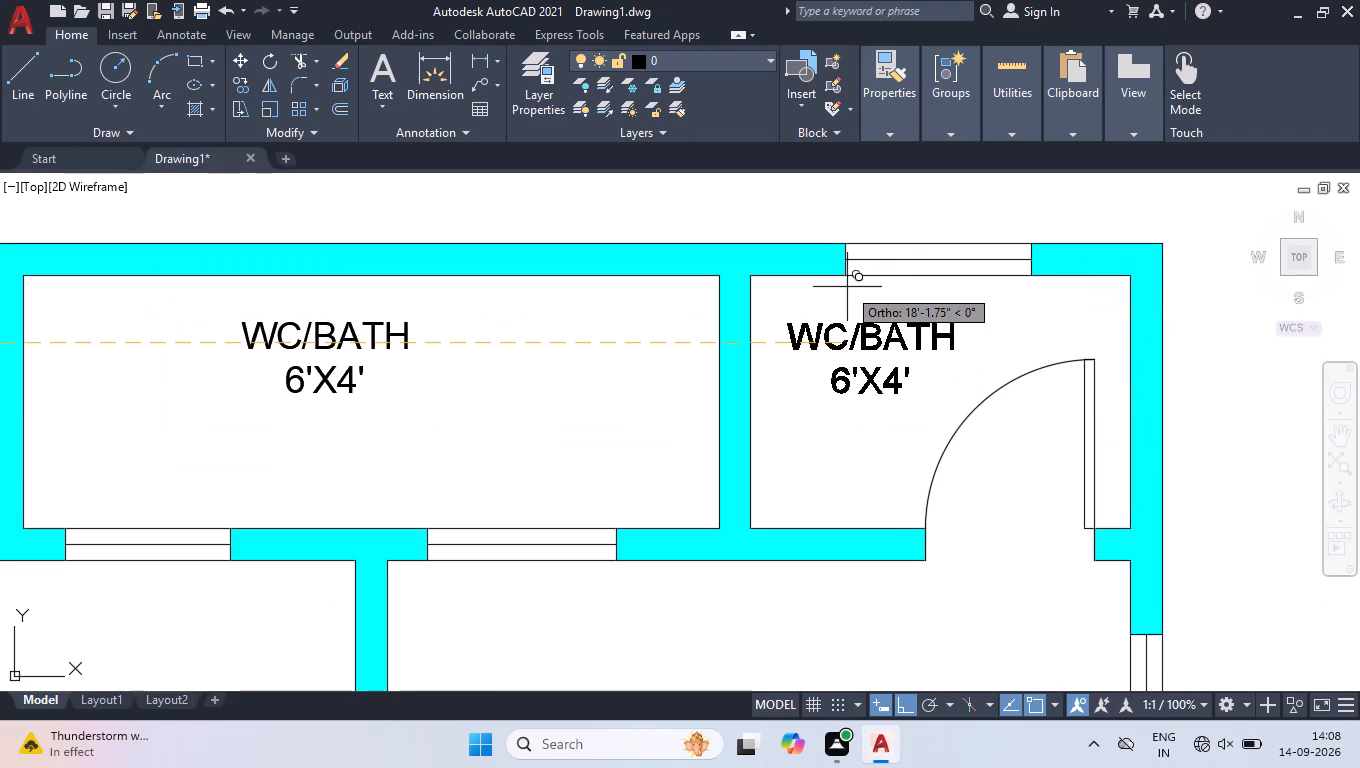
pyautogui.click(847, 287)
# Switch from ortho to polar tracking and copy the label into both large rooms, the east-side room and the space between the stair flights.
pyautogui.scroll(-3, 847, 287)
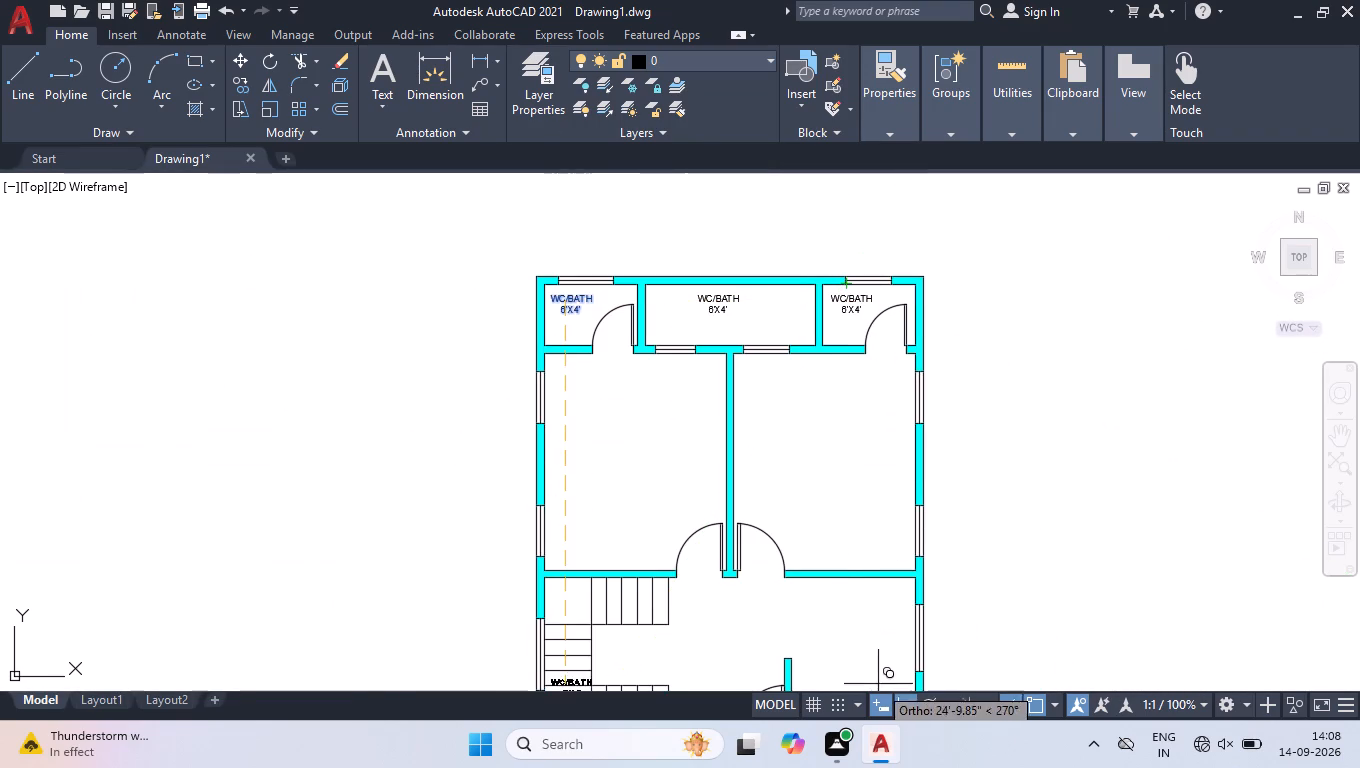
pyautogui.click(923, 706)
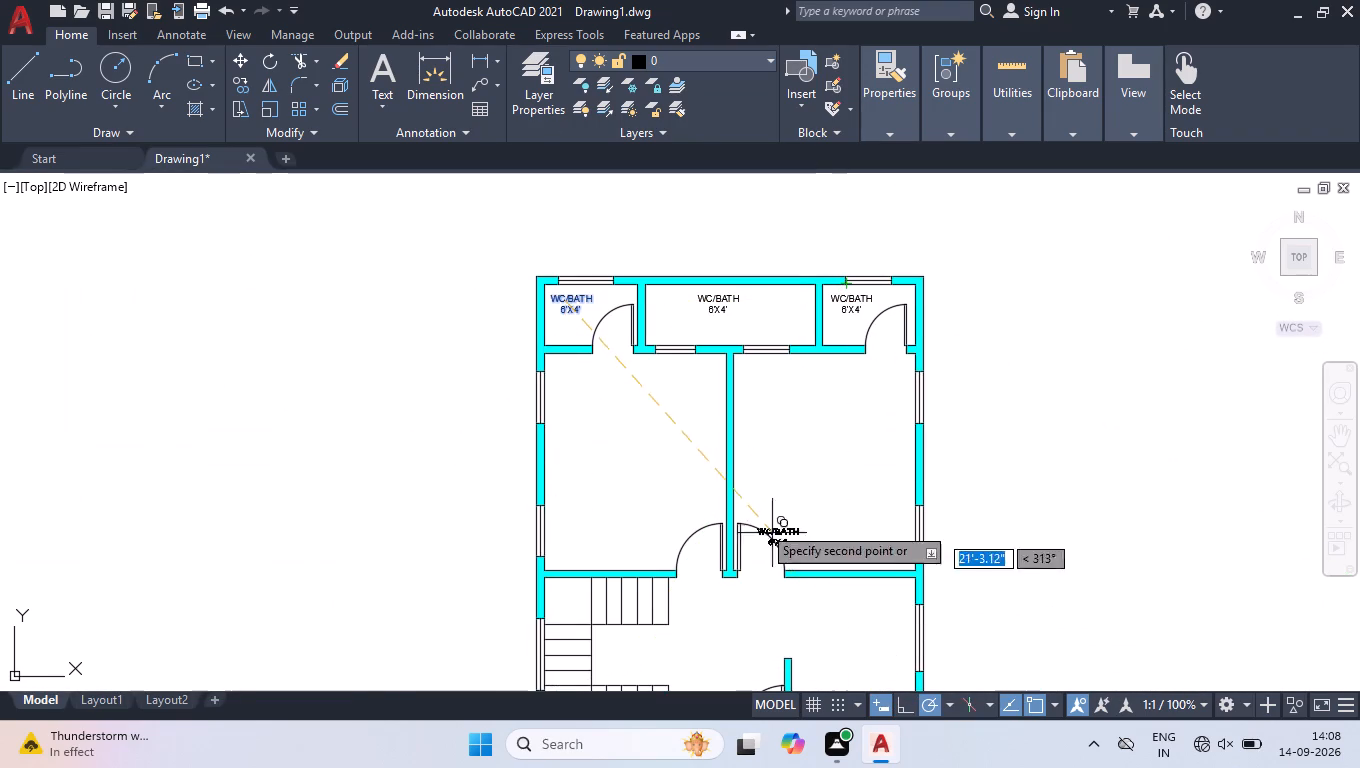
pyautogui.click(681, 441)
pyautogui.click(761, 442)
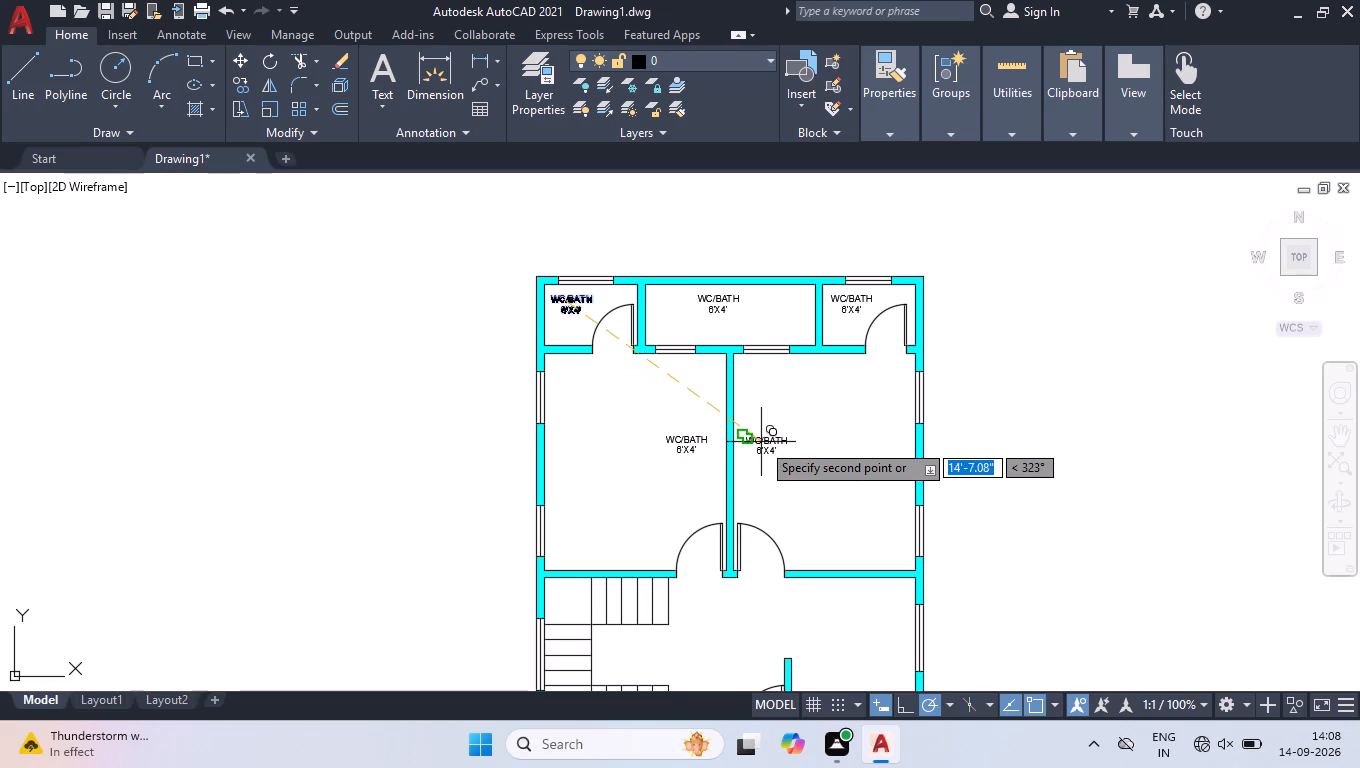
pyautogui.scroll(-2, 761, 442)
pyautogui.scroll(3, 761, 511)
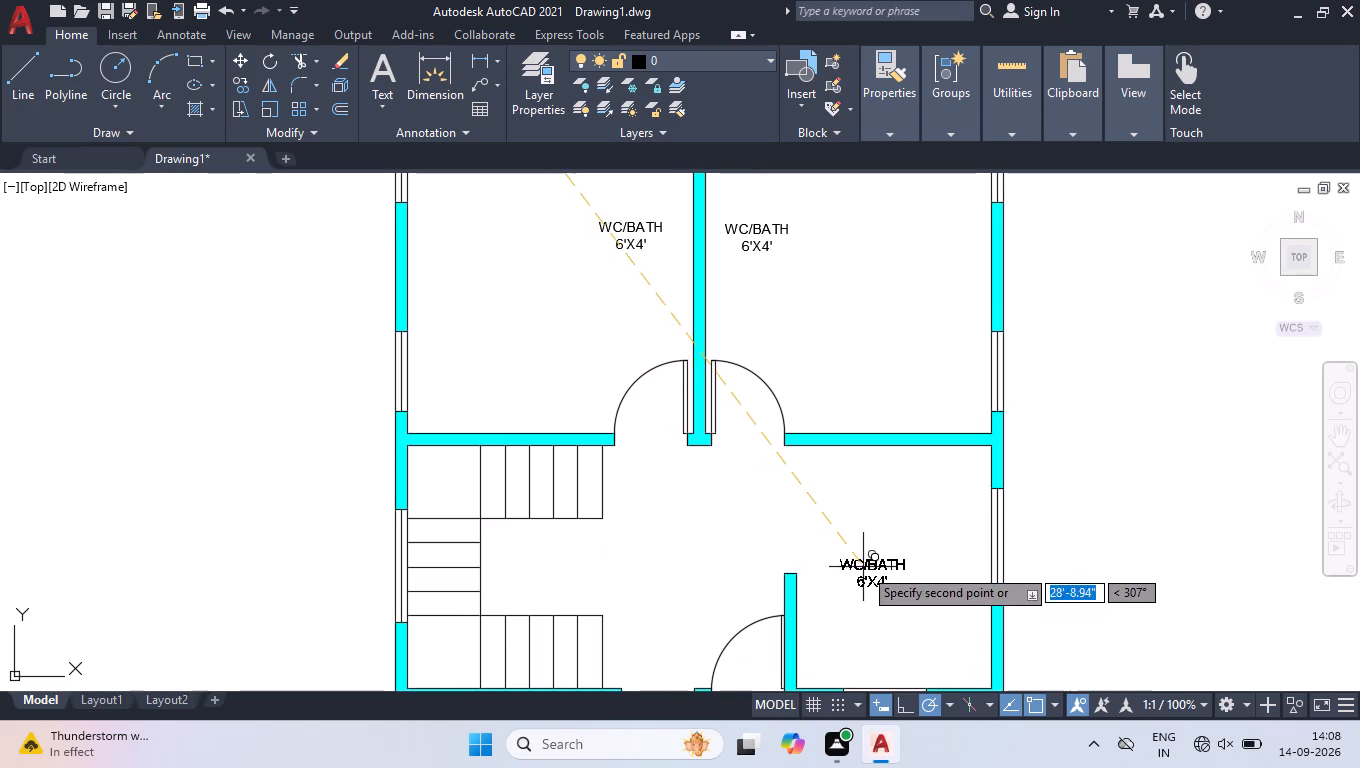
pyautogui.click(863, 566)
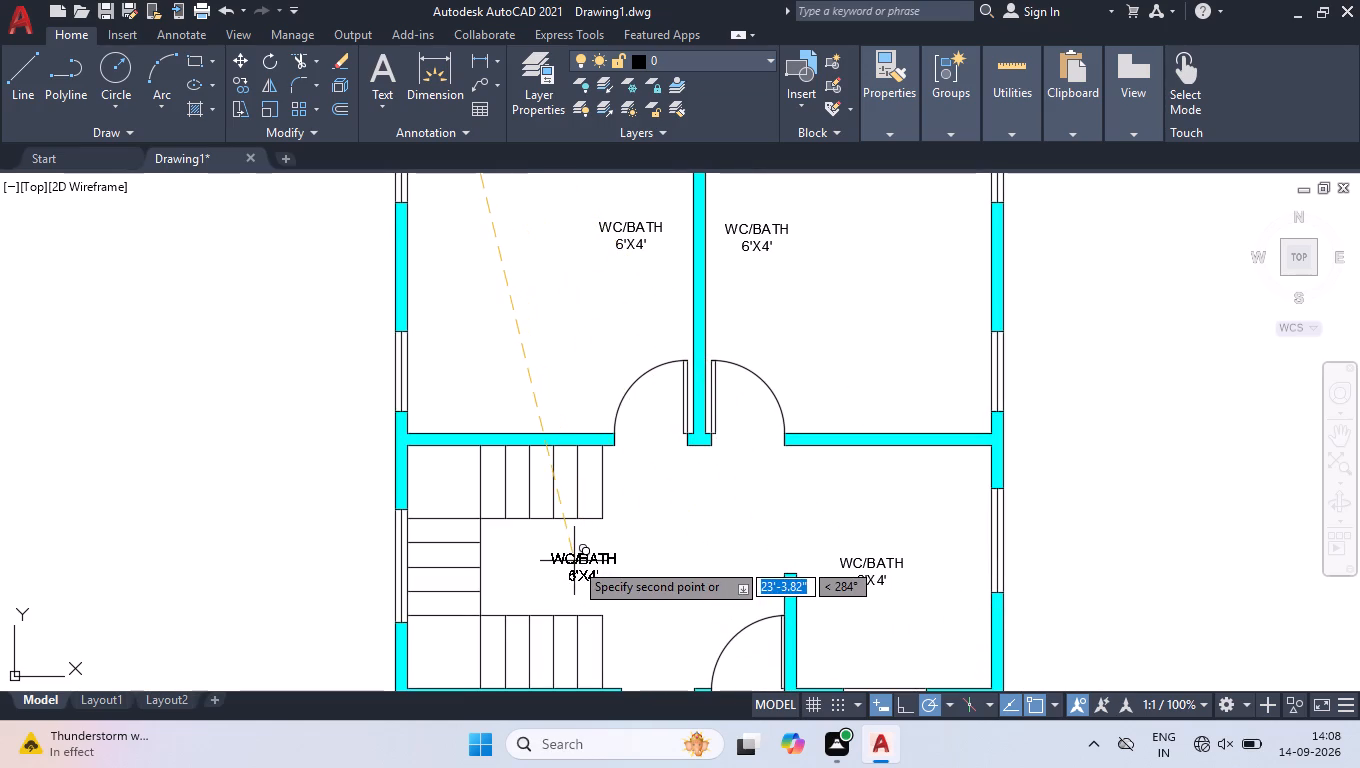
pyautogui.click(574, 561)
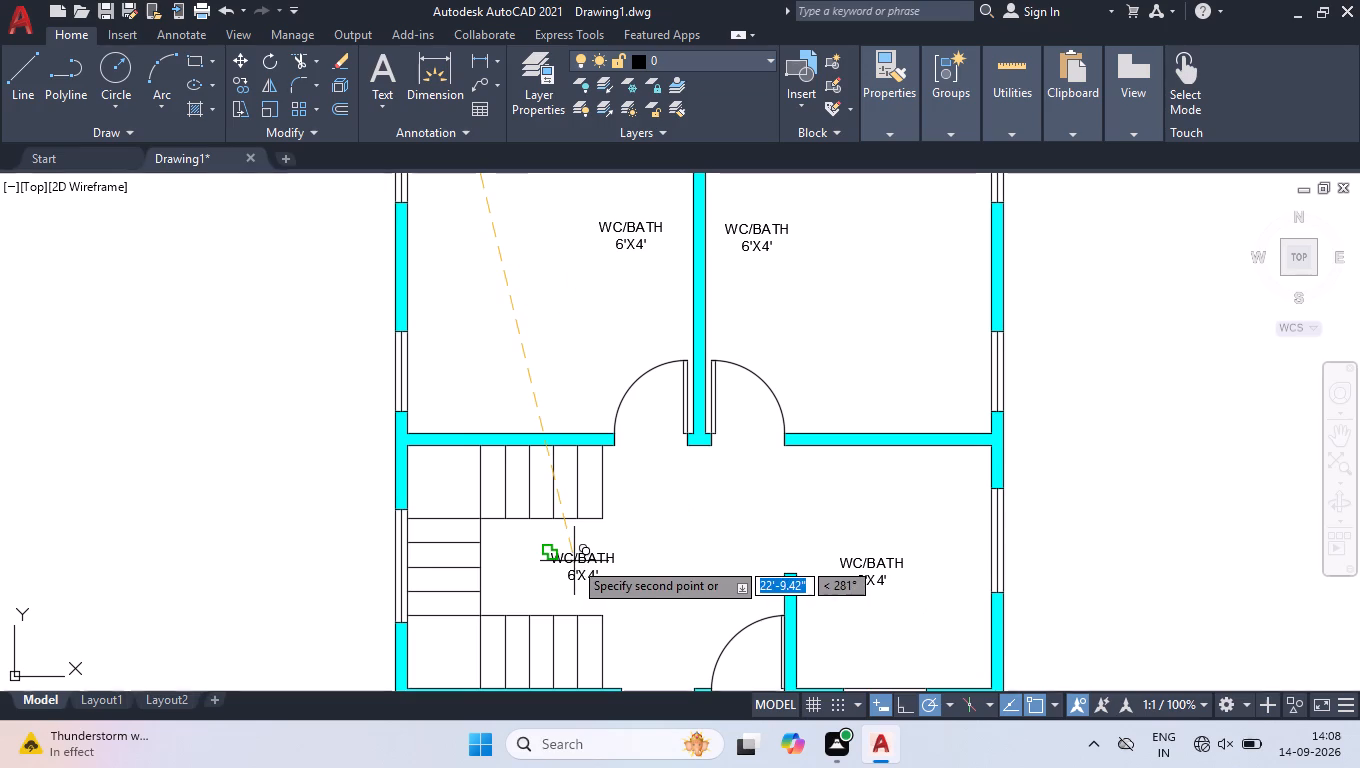
# Copy the label into the southwest room, the narrow strip south of it and the large southeast area, then end the copy.
pyautogui.scroll(-3, 558, 511)
pyautogui.scroll(2, 560, 660)
pyautogui.scroll(1, 555, 570)
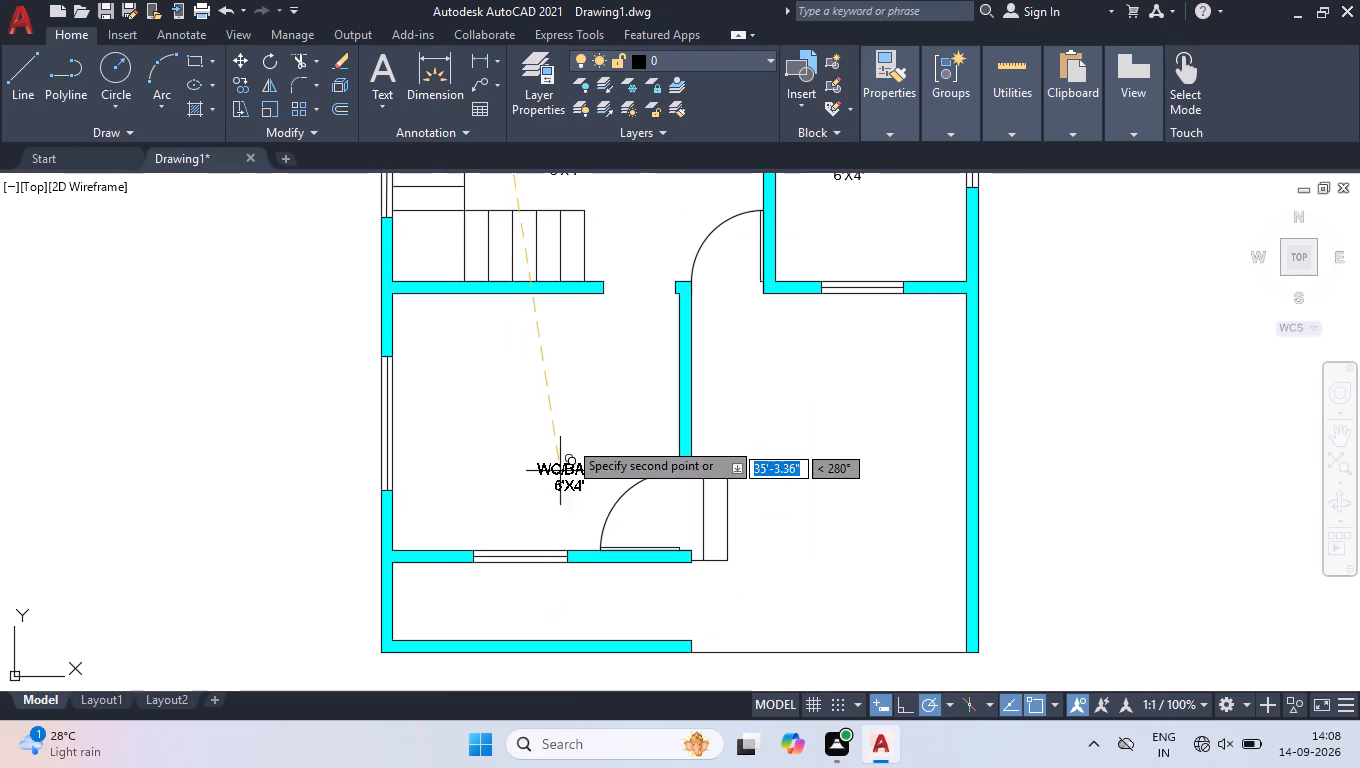
pyautogui.click(577, 382)
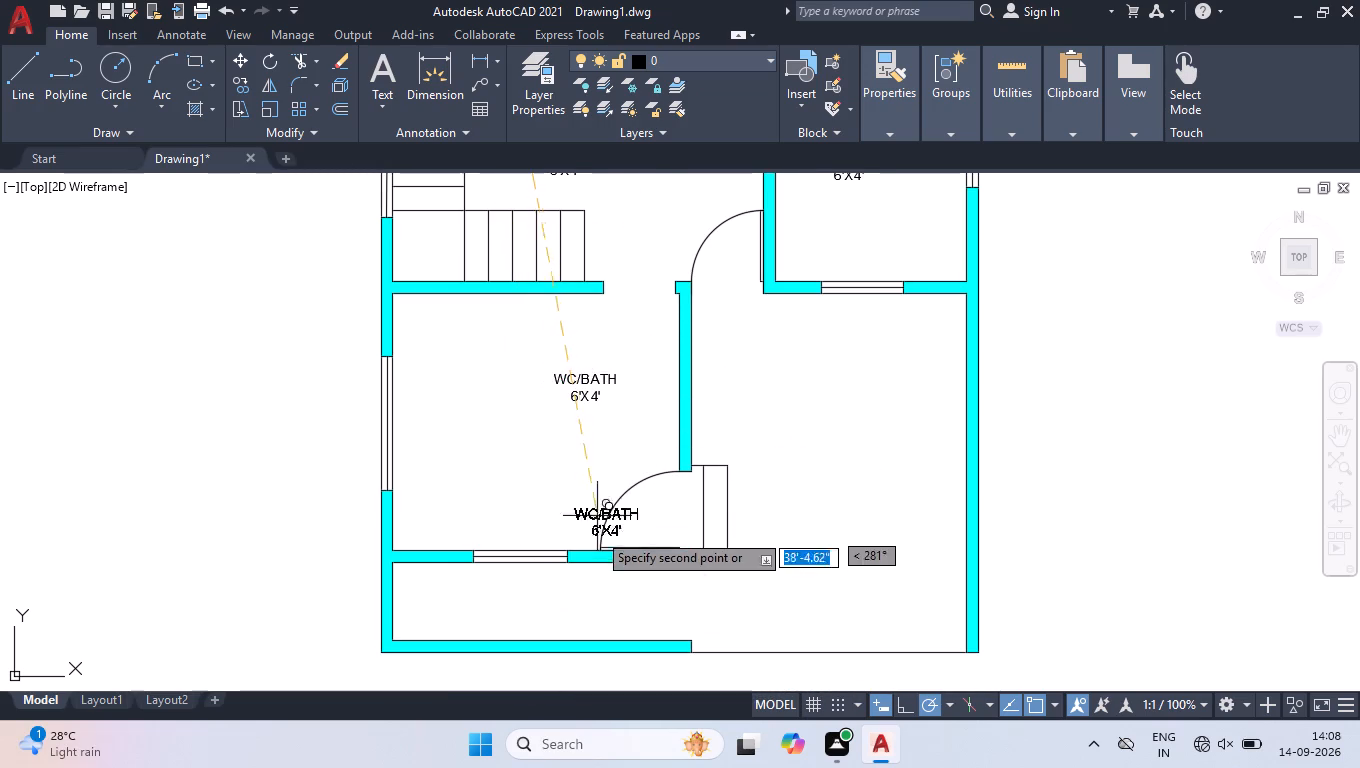
pyautogui.click(605, 593)
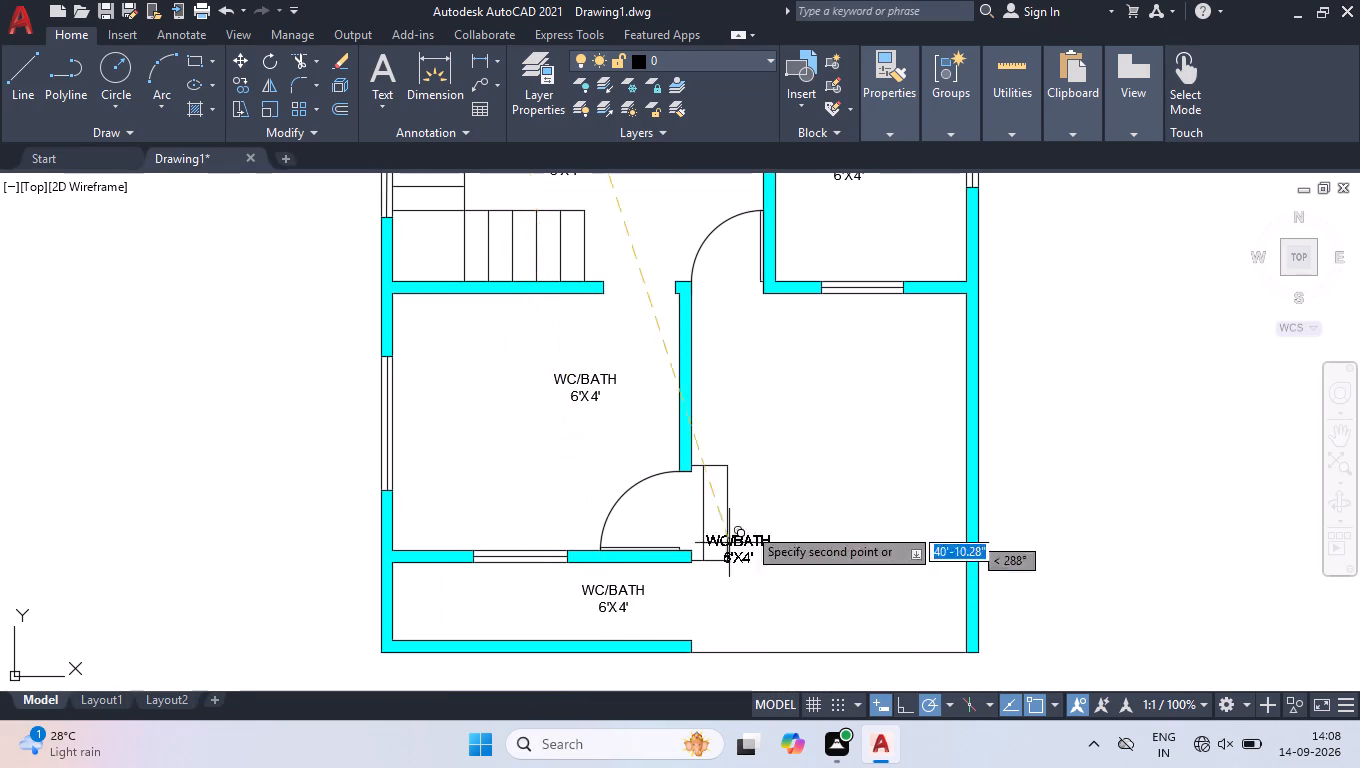
pyautogui.click(729, 352)
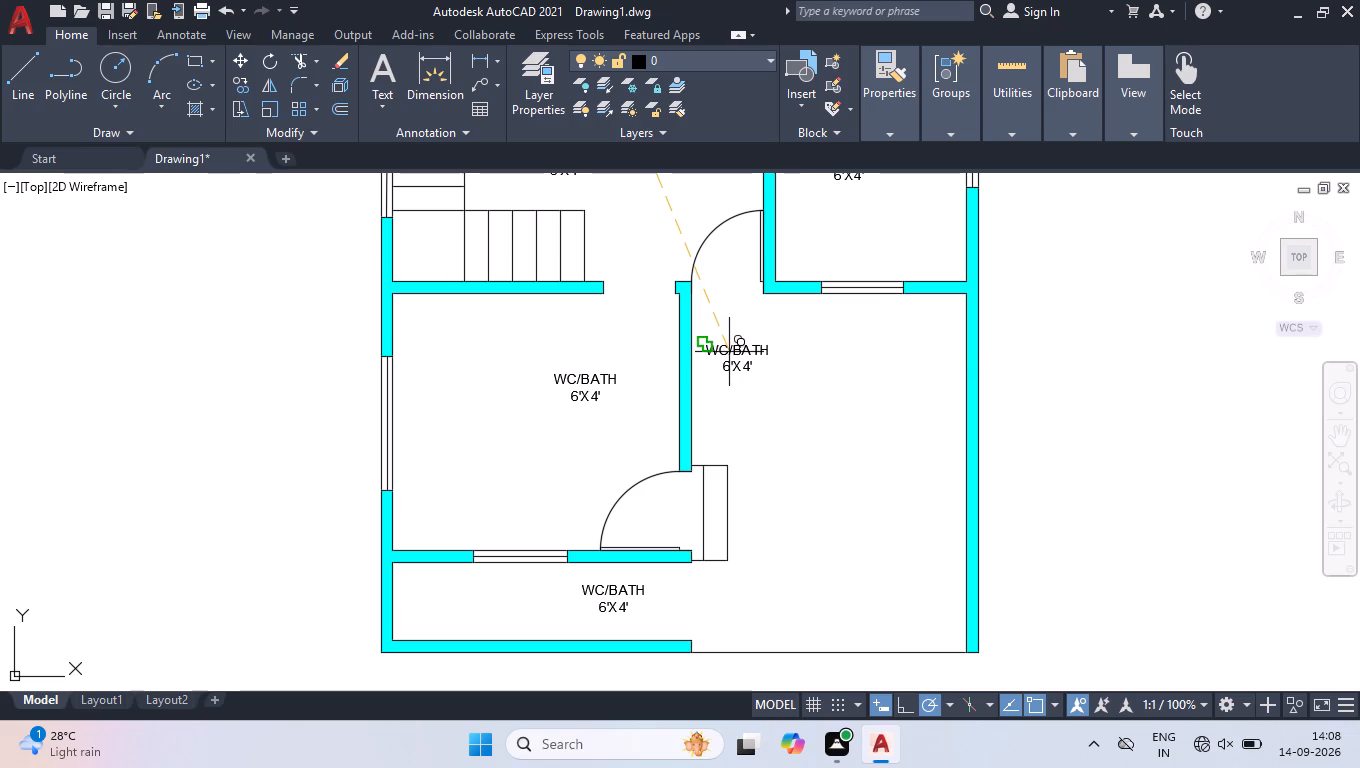
pyautogui.press('Return')
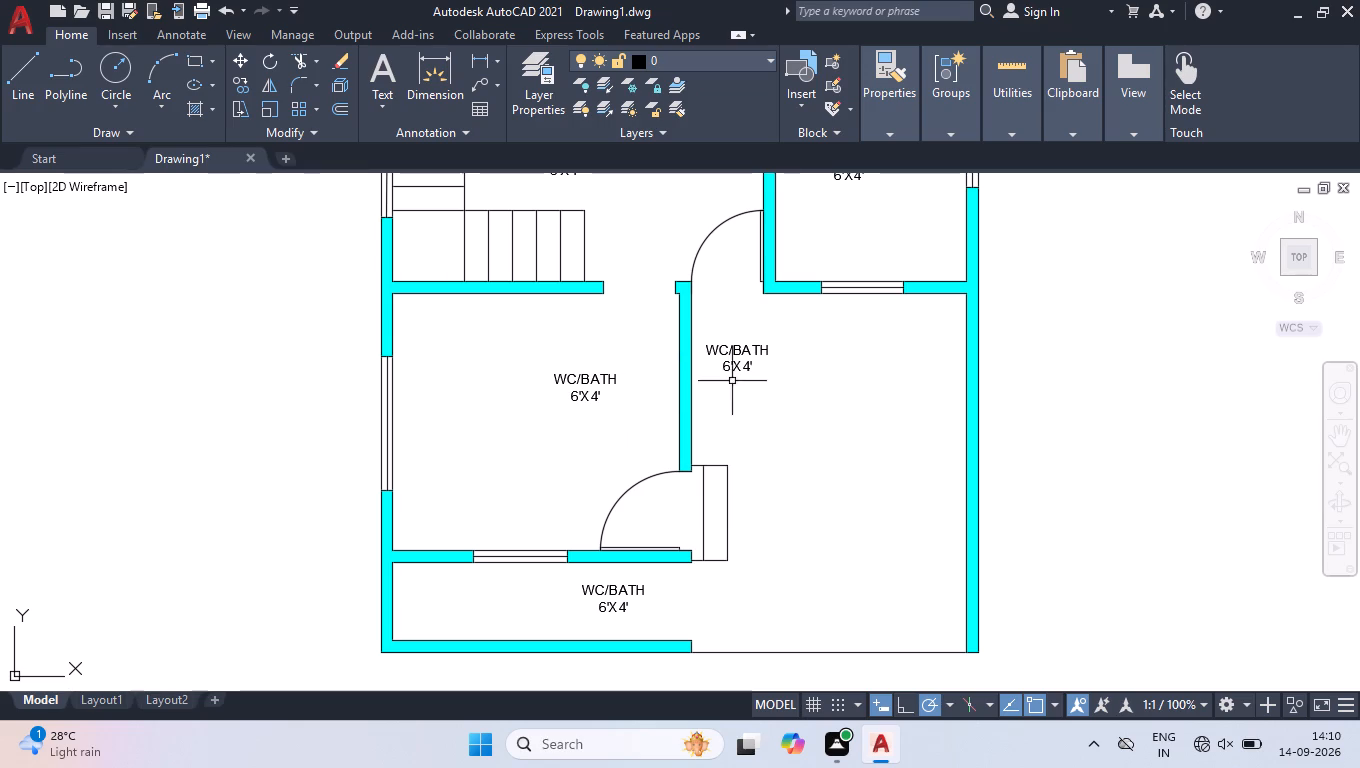
# Replace the southeast area's label with PARKING over 11'6" X 15'0" and widen the text box so the size fits one line.
pyautogui.scroll(2, 713, 340)
pyautogui.doubleClick(742, 366)
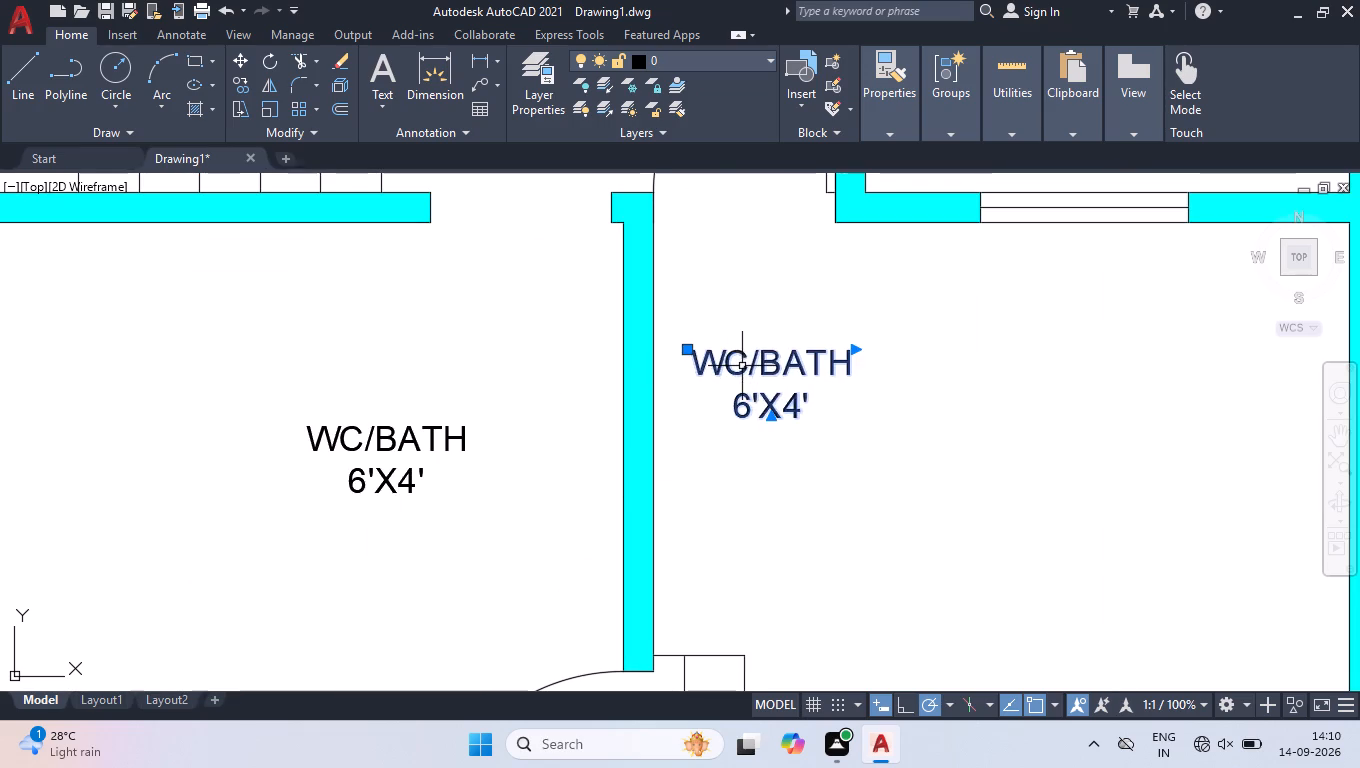
pyautogui.hotkey('ctrl', 'a')
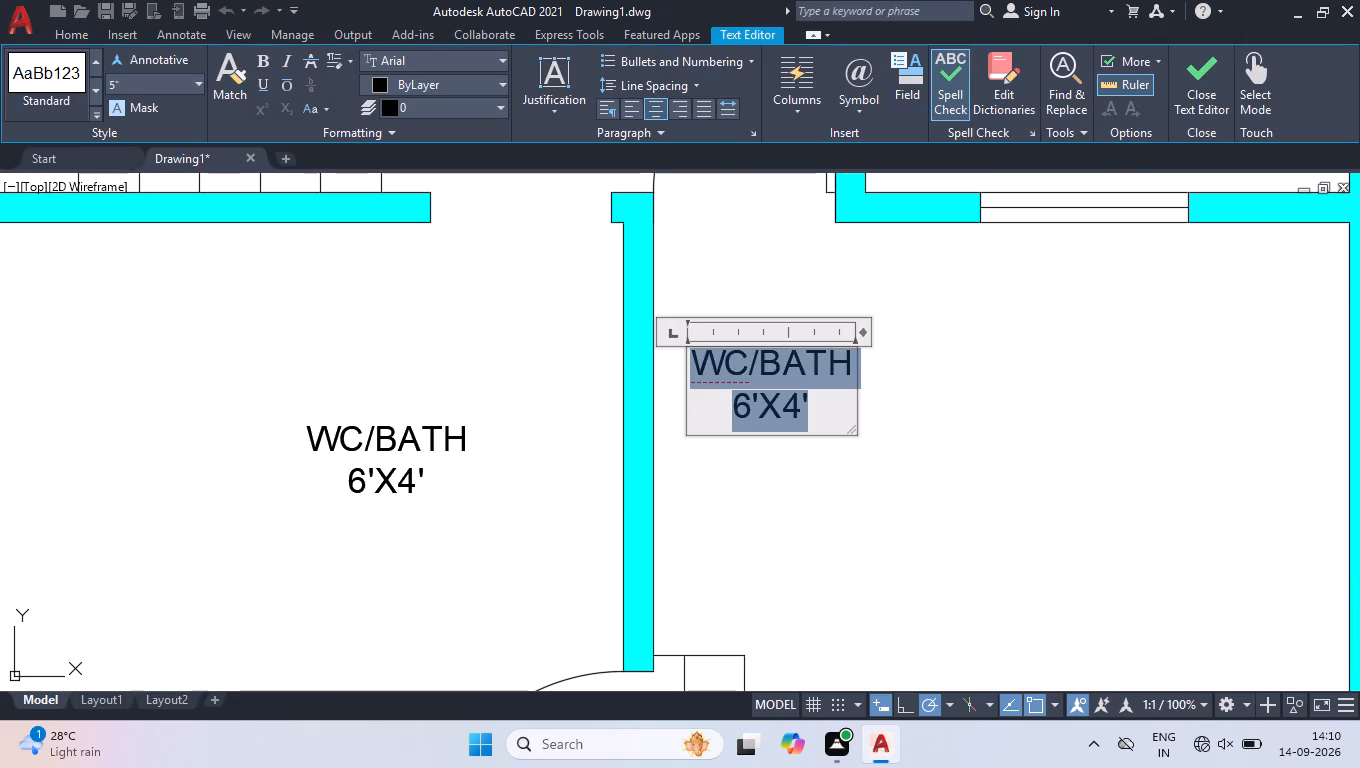
pyautogui.write('PR')
pyautogui.press('BackSpace')
pyautogui.write('ARKING')
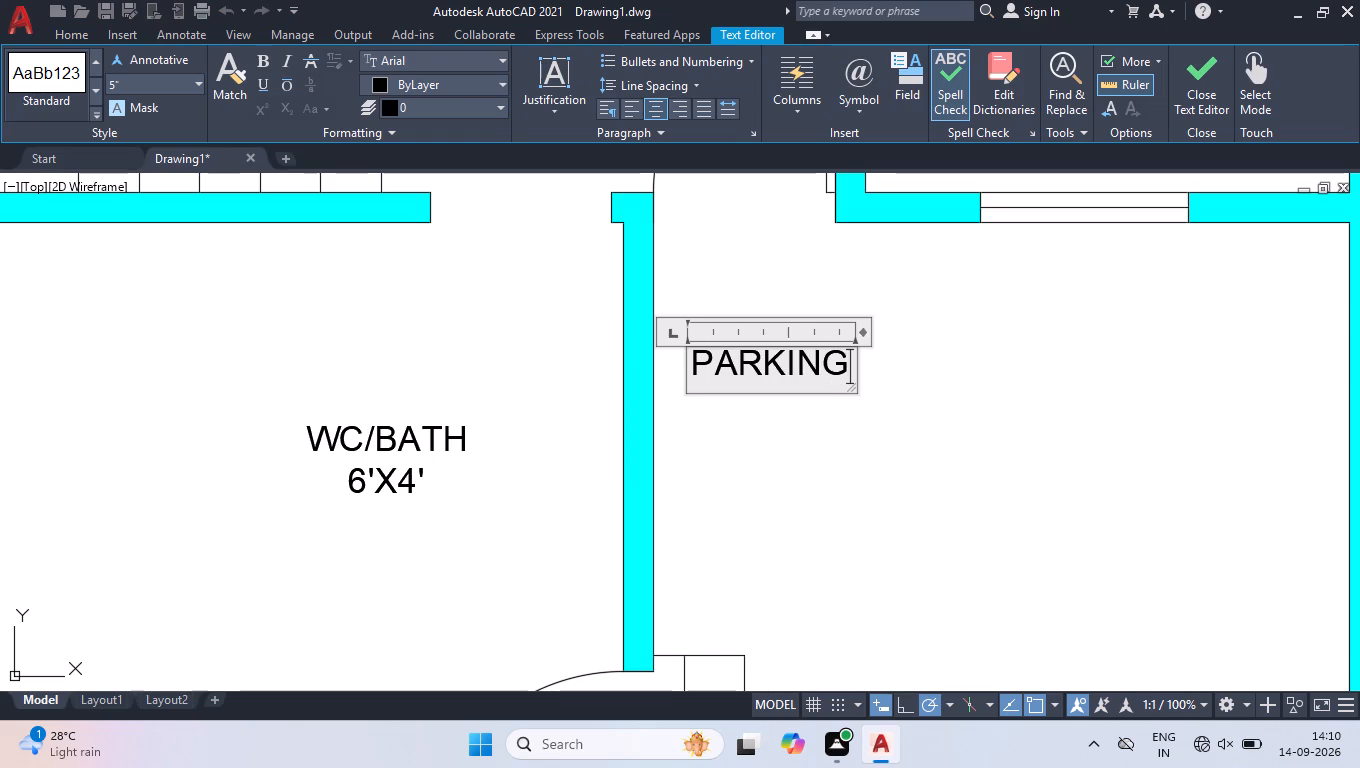
pyautogui.press('Return')
pyautogui.write("11'")
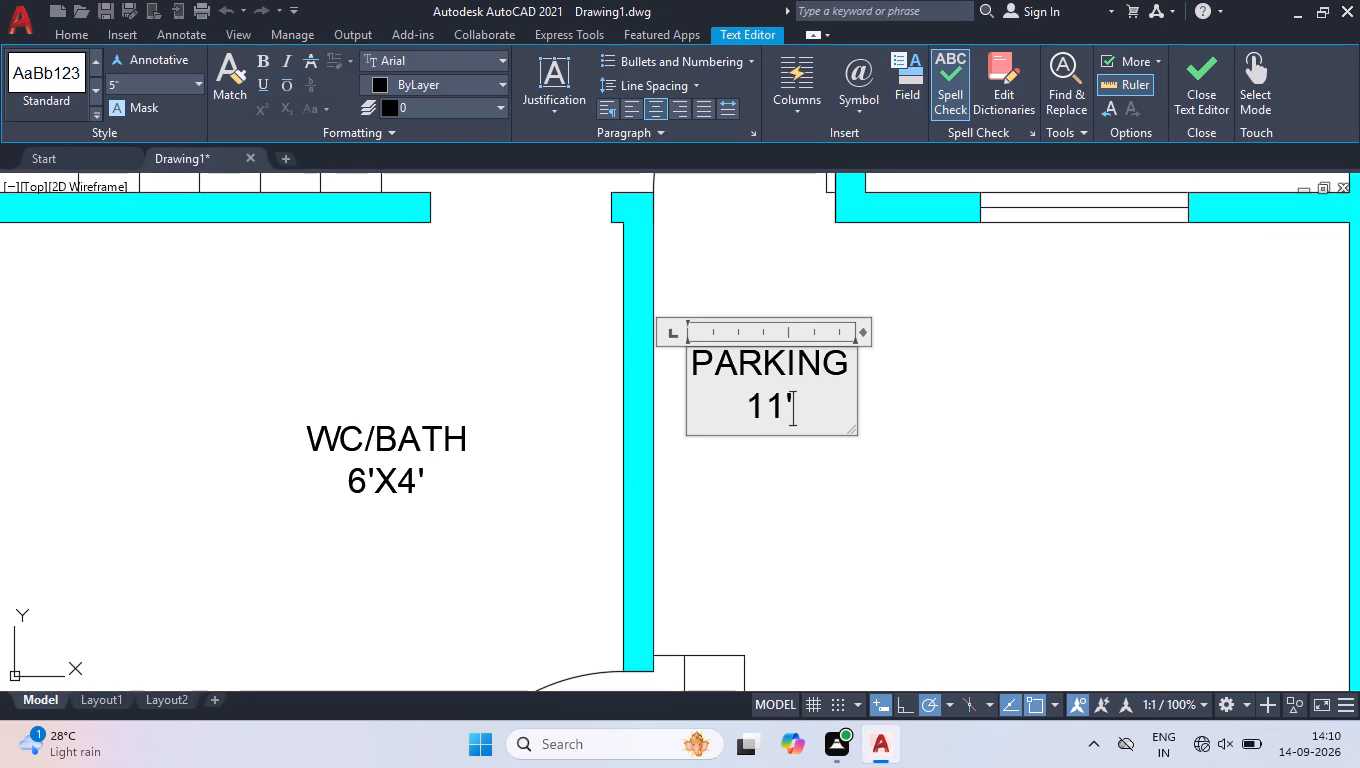
pyautogui.write('6" X')
pyautogui.press('space')
pyautogui.write('14')
pyautogui.press('BackSpace')
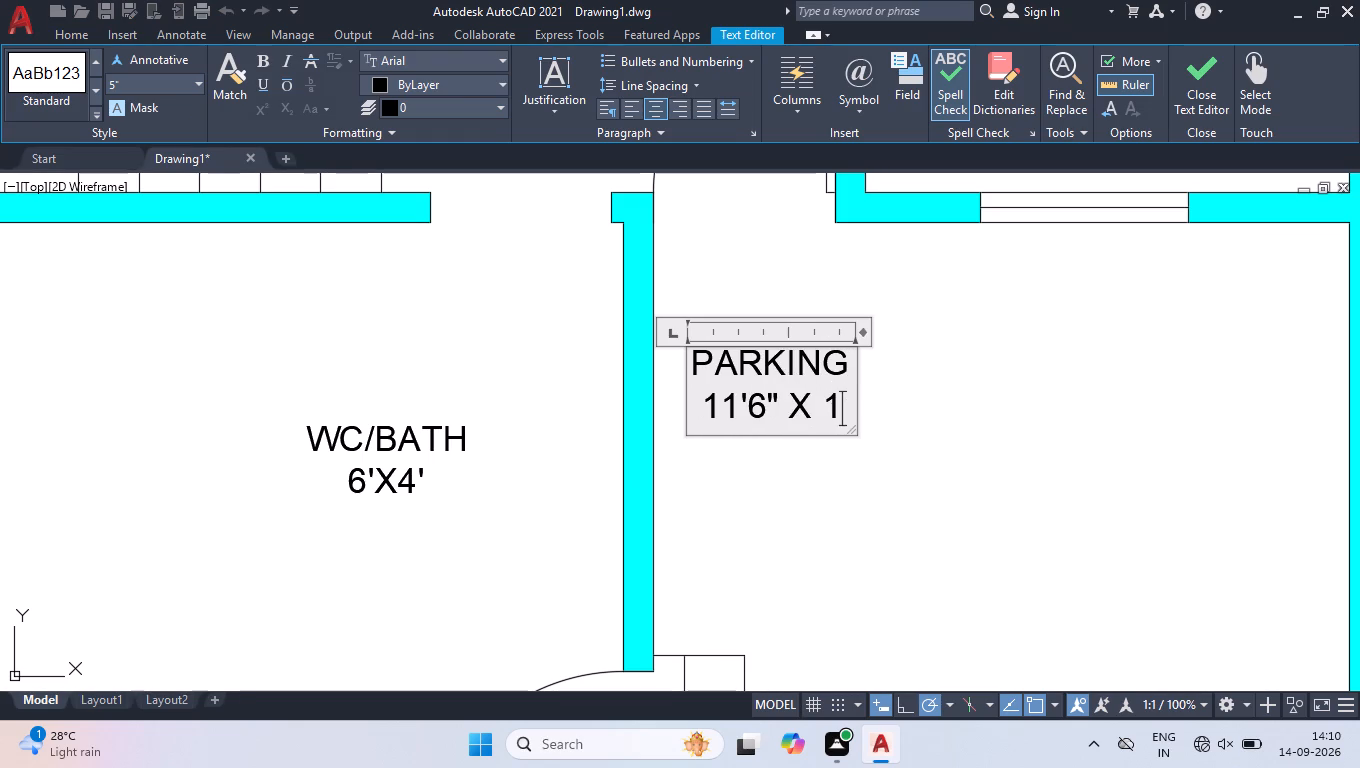
pyautogui.write('5\'0"')
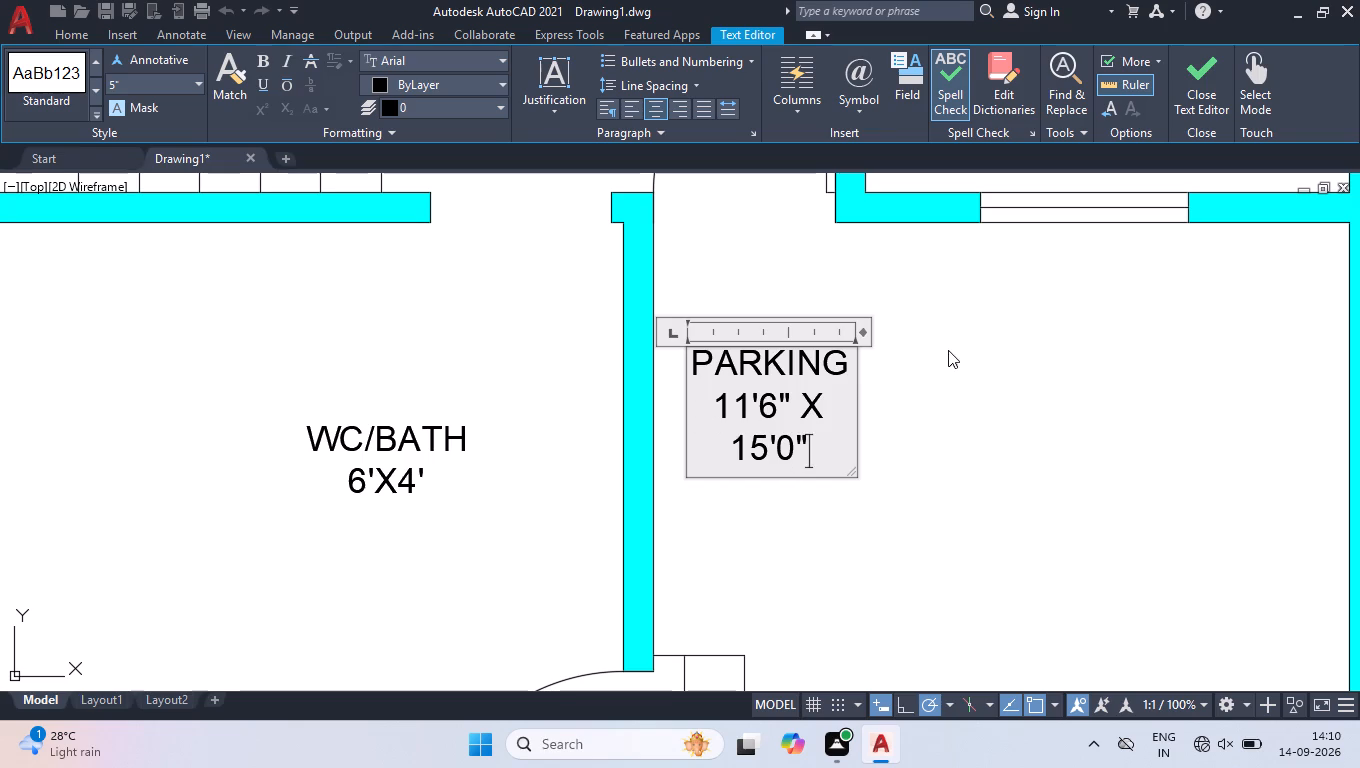
pyautogui.moveTo(860, 334); pyautogui.dragTo(949, 324)
pyautogui.click(496, 309)
# Replace the label in the narrow south strip with GARDENING over 4'0" X 12'0", widening its text box to fit.
pyautogui.scroll(-2, 538, 382)
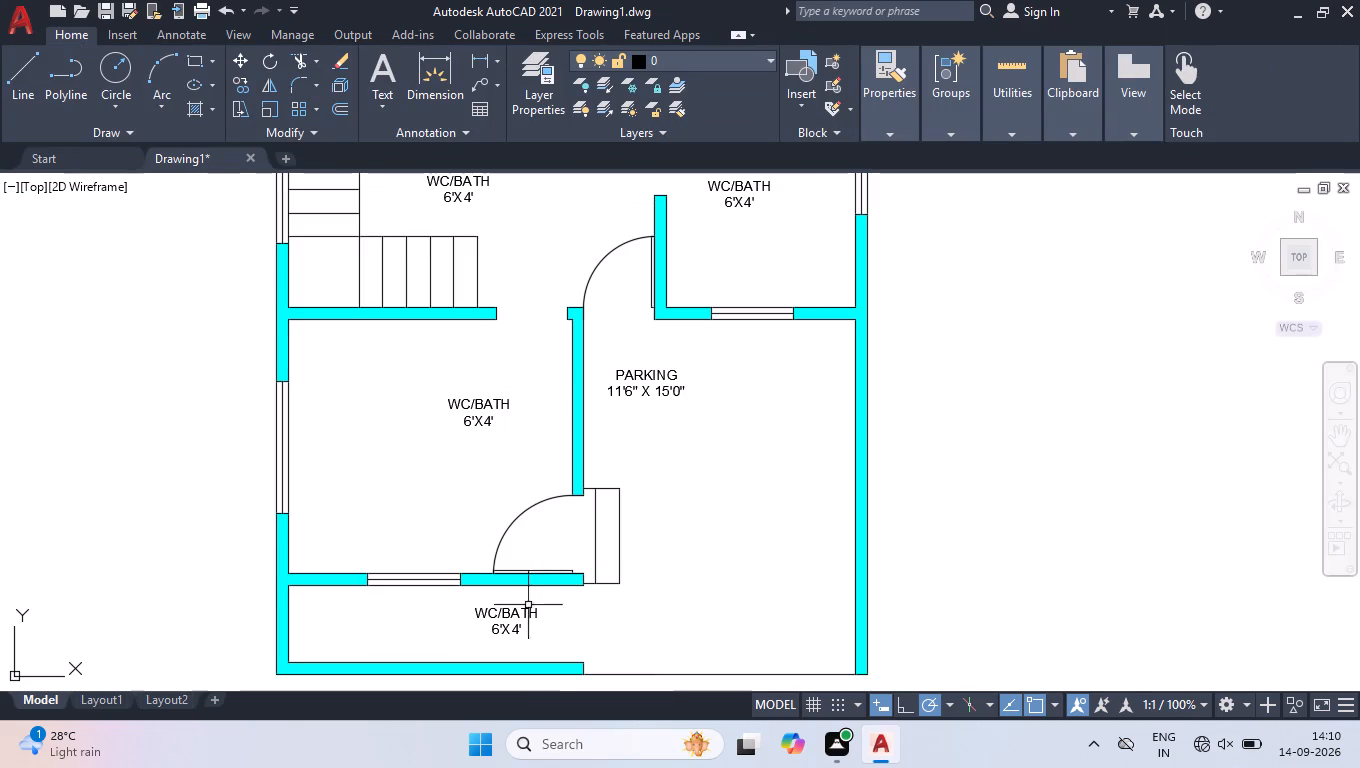
pyautogui.scroll(3, 502, 604)
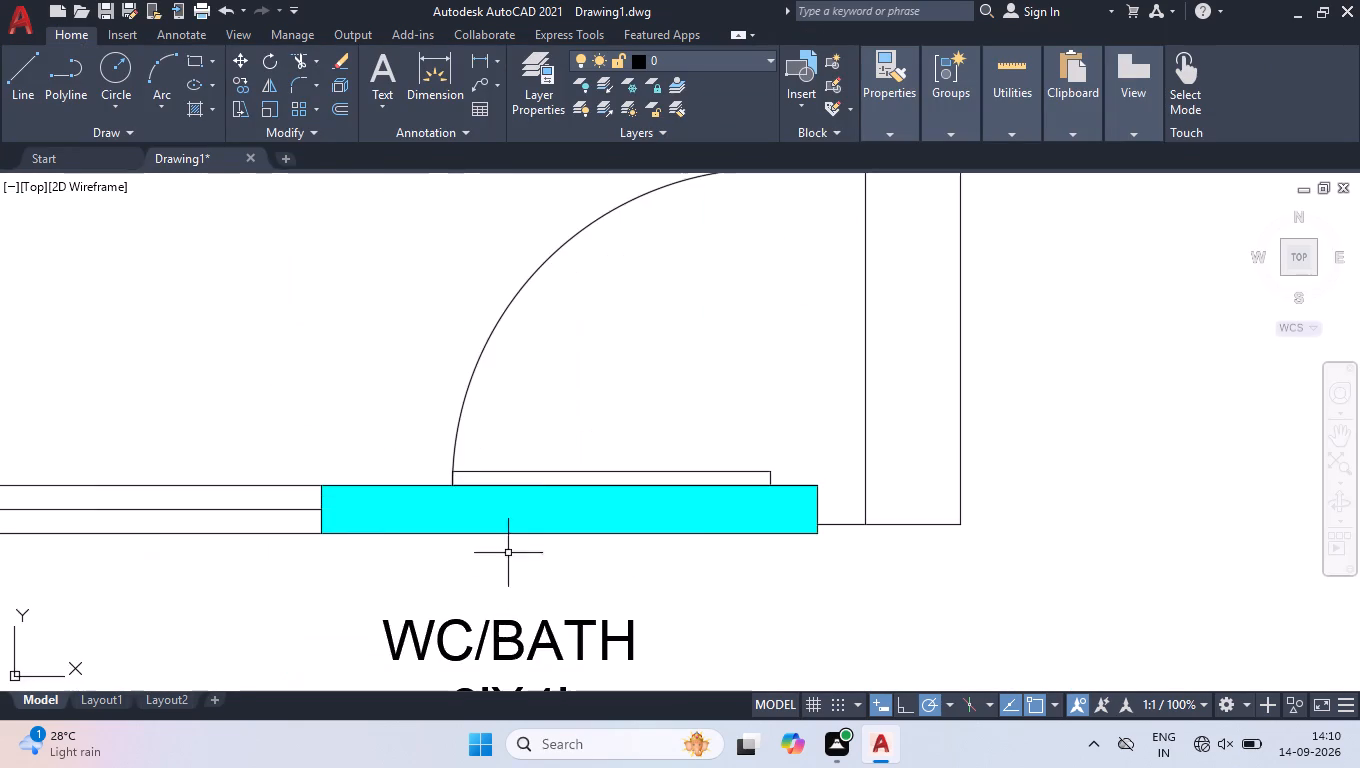
pyautogui.scroll(-1, 510, 541)
pyautogui.scroll(1, 488, 621)
pyautogui.scroll(-2, 511, 586)
pyautogui.scroll(2, 511, 618)
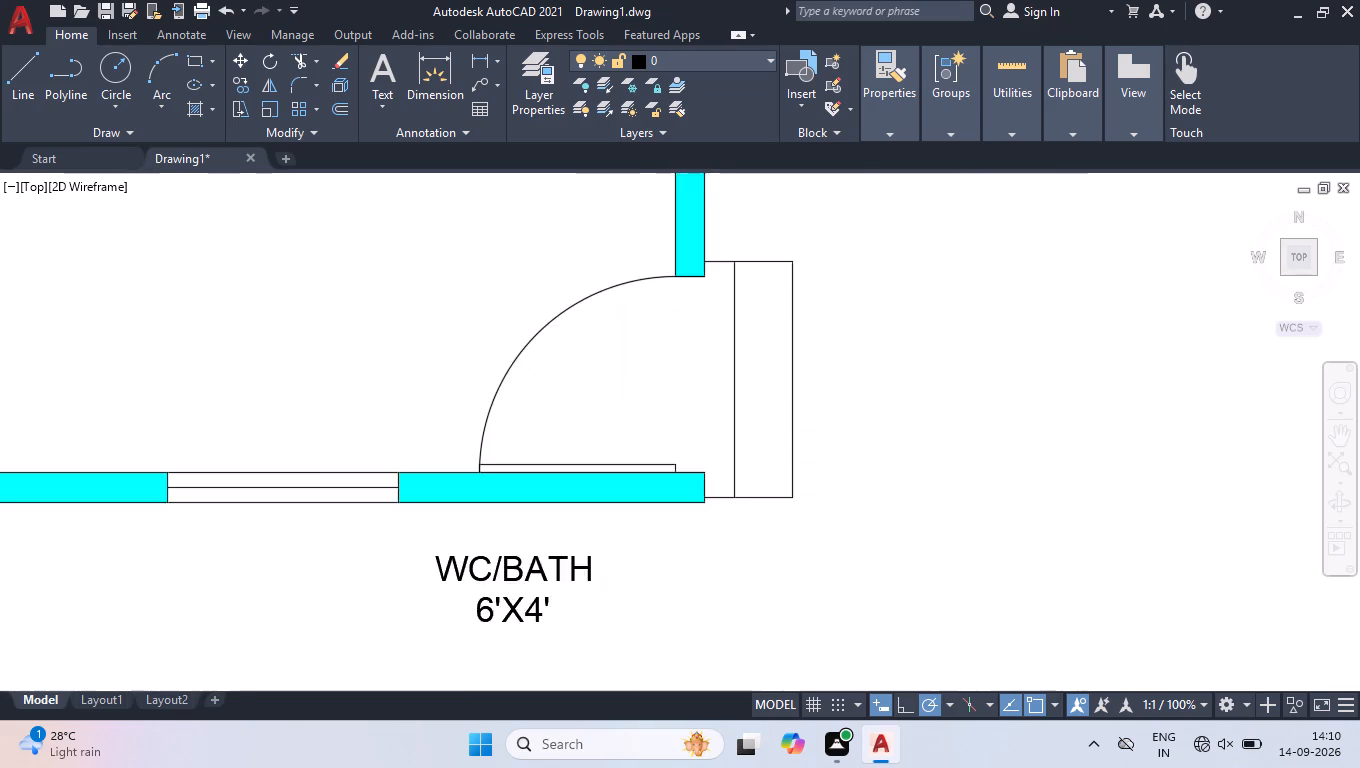
pyautogui.doubleClick(512, 605)
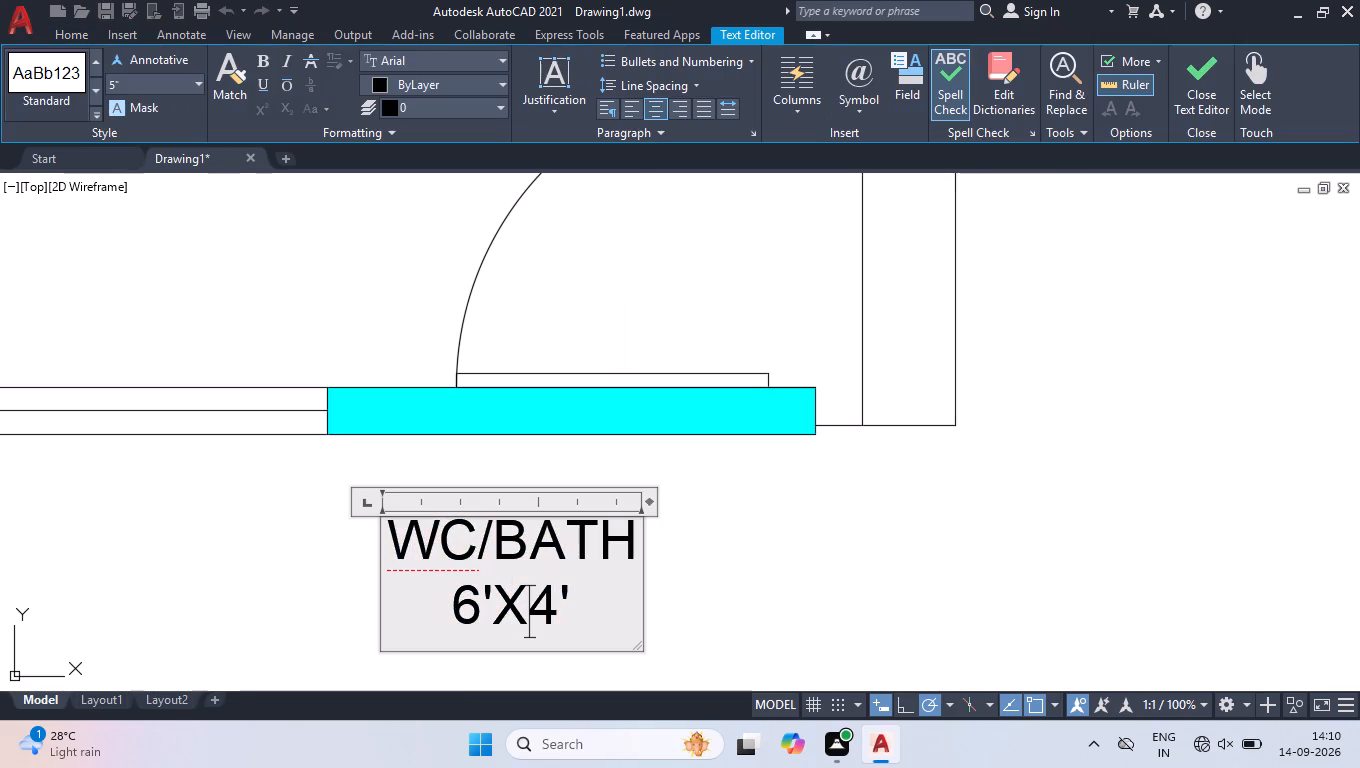
pyautogui.hotkey('ctrl', 'a')
pyautogui.write('GARDENING')
pyautogui.press('Return')
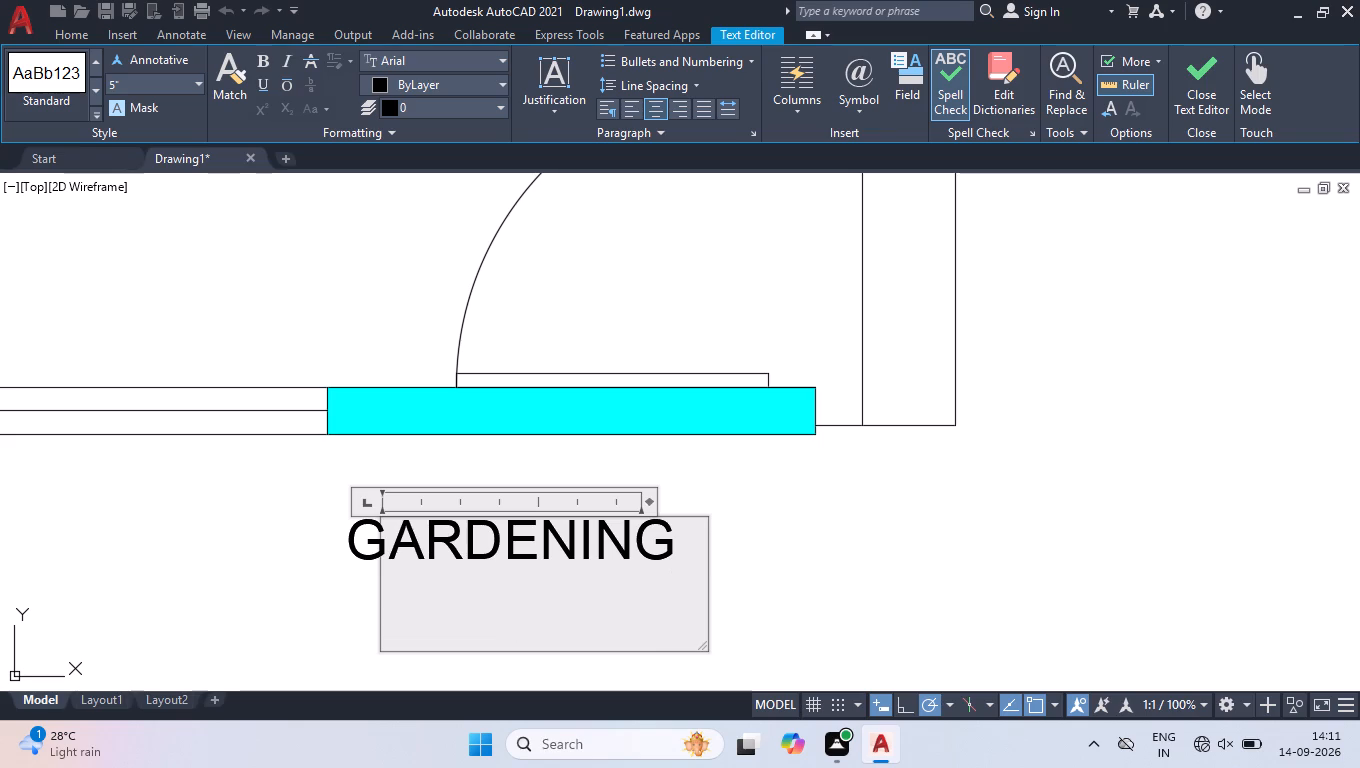
pyautogui.moveTo(651, 501); pyautogui.dragTo(778, 504)
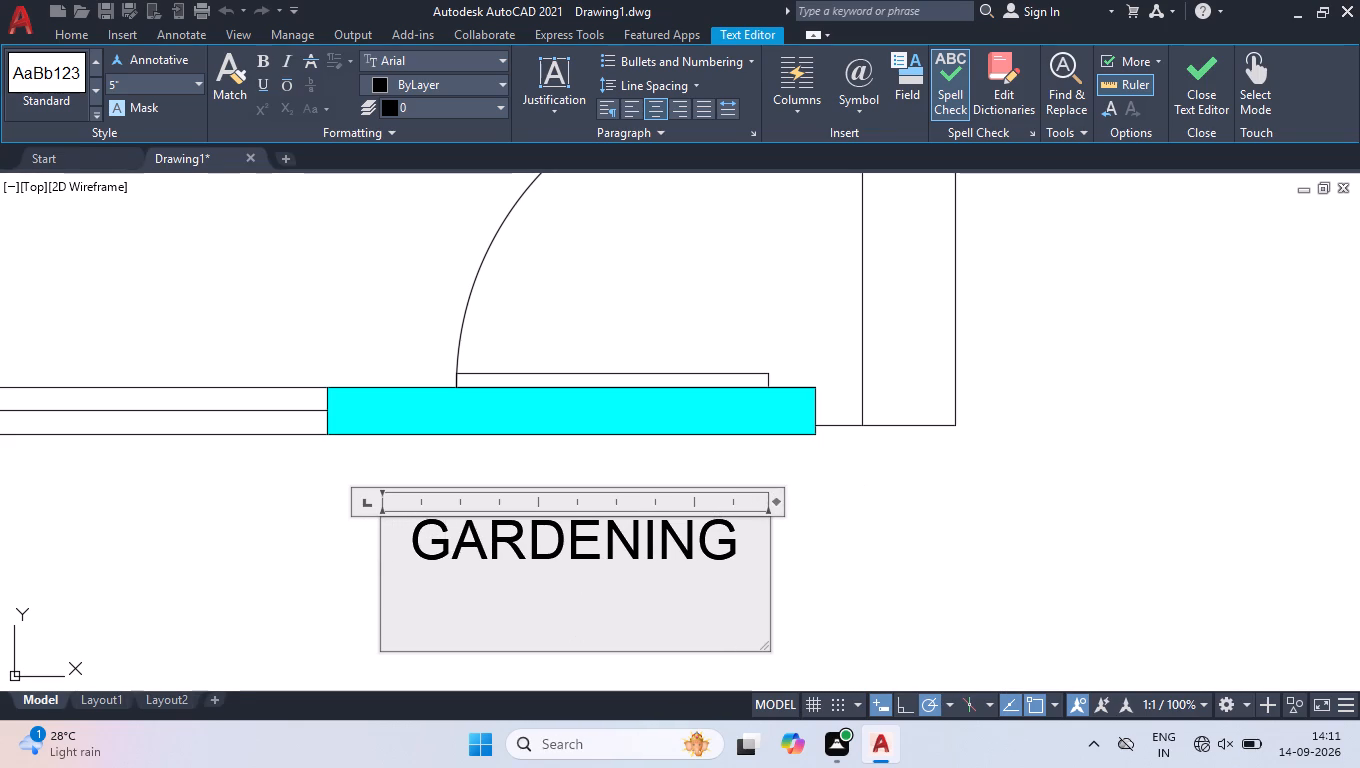
pyautogui.write("4'0")
pyautogui.write('" X 12\'0"')
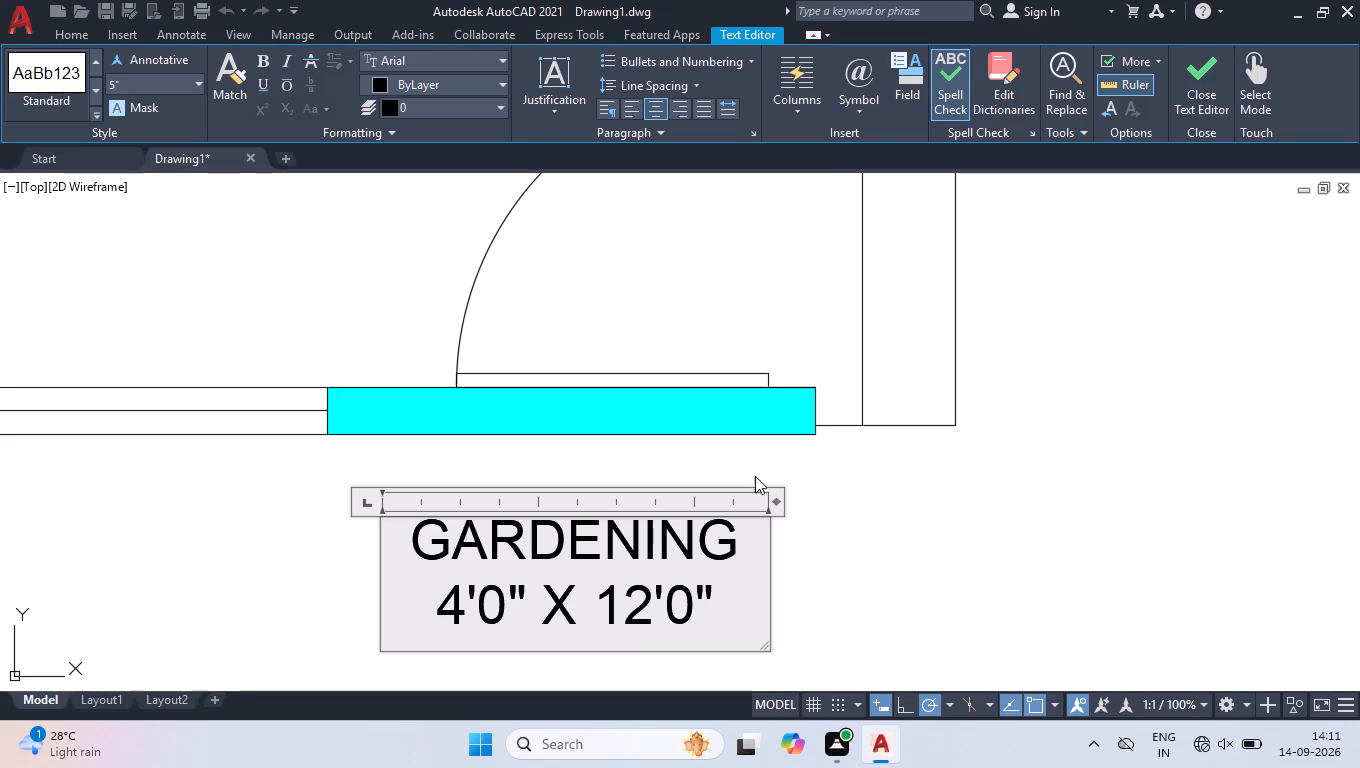
pyautogui.click(713, 459)
# Replace the southwest room's label with LIVING ROOM over 12'0" X 10'8", widening the text box until each fits one line.
pyautogui.scroll(-4, 703, 496)
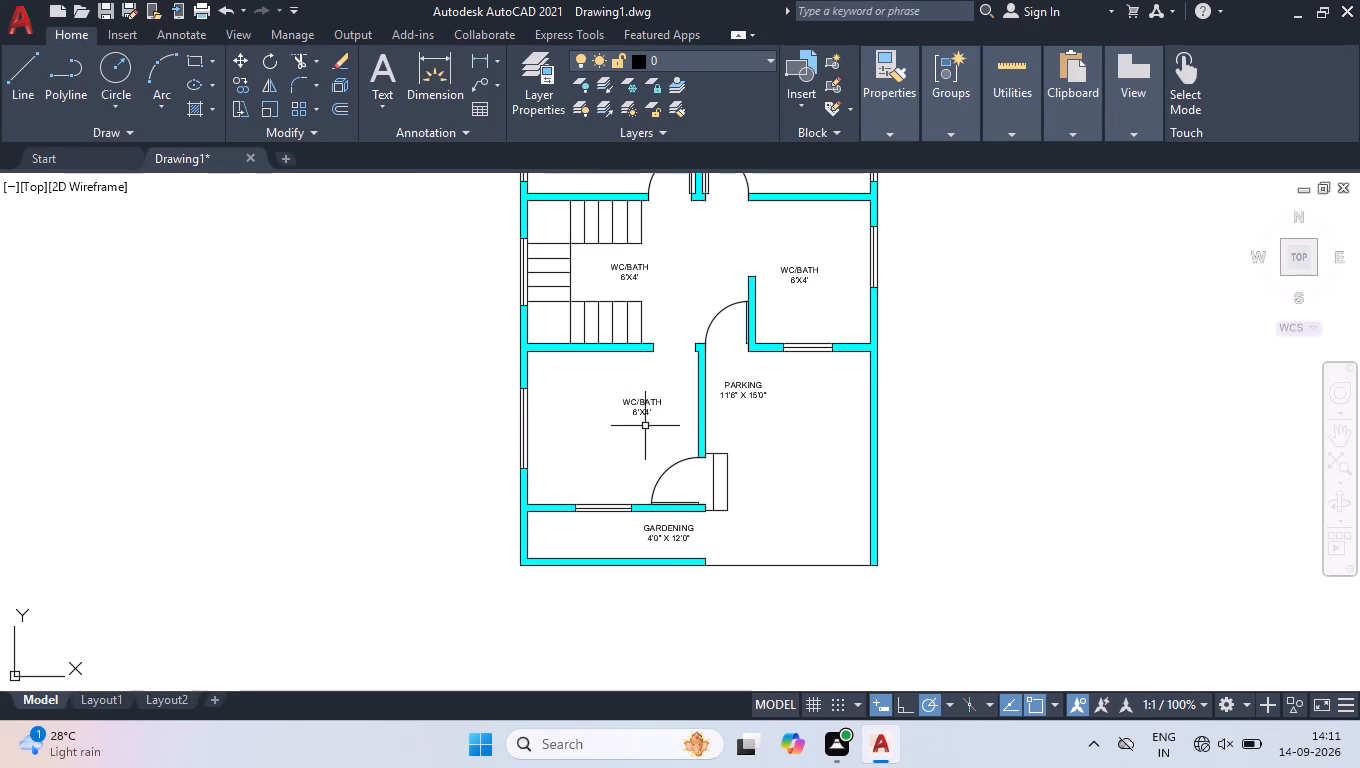
pyautogui.scroll(3, 644, 426)
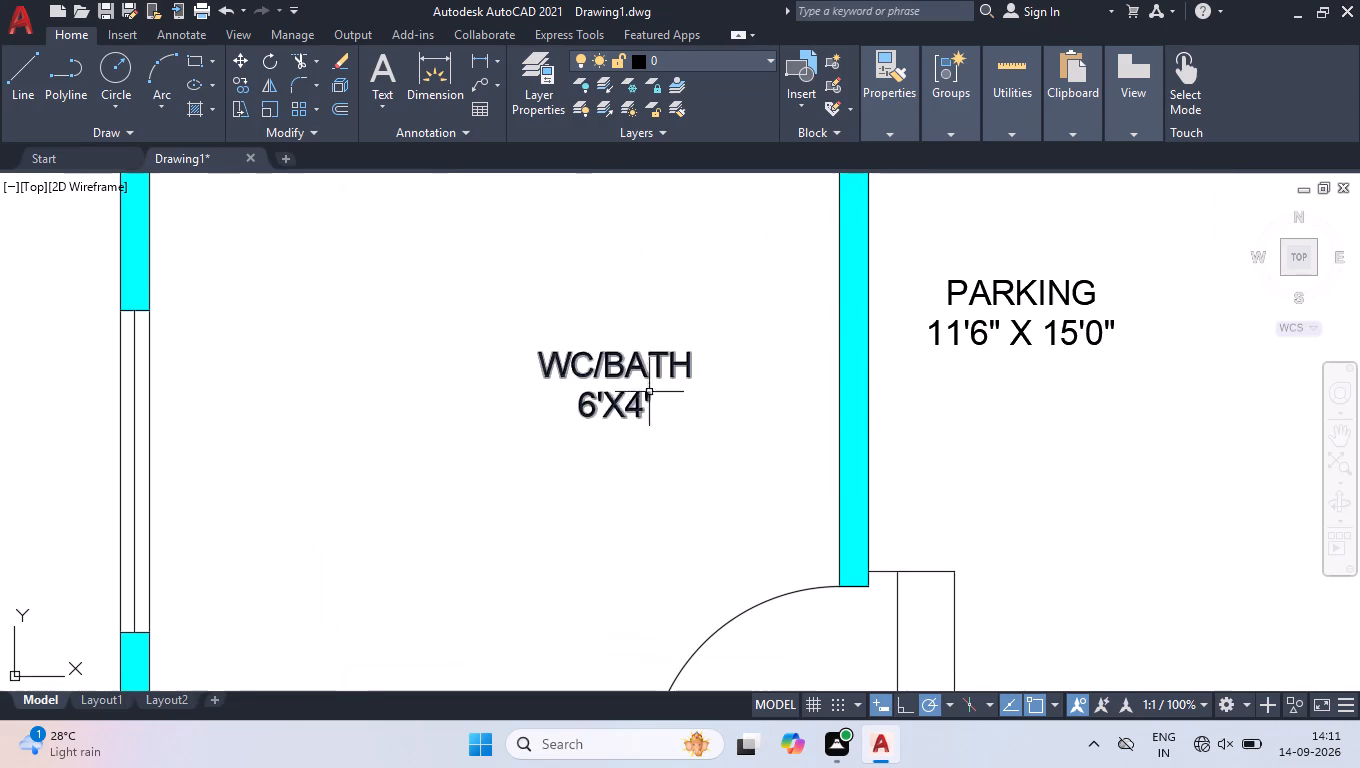
pyautogui.doubleClick(657, 361)
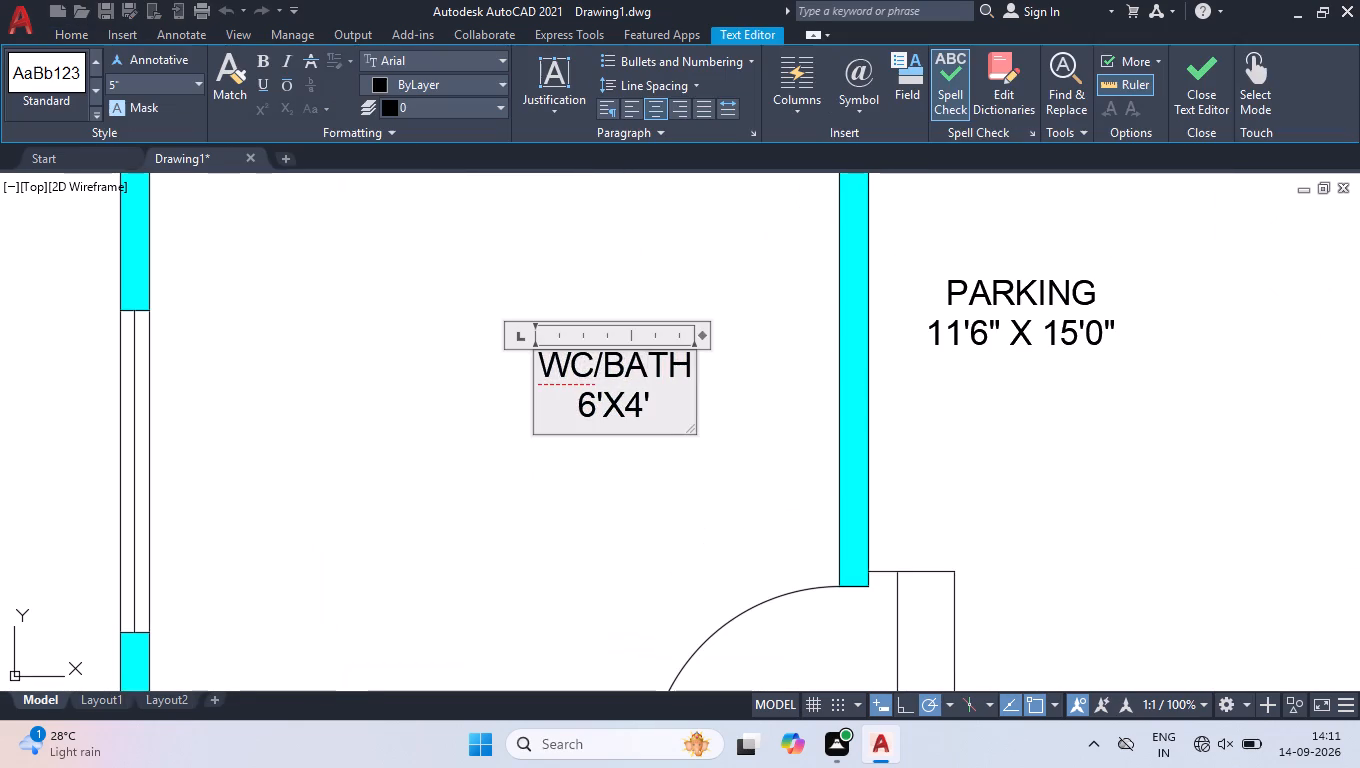
pyautogui.hotkey('ctrl', 'a')
pyautogui.write('LIC')
pyautogui.press('BackSpace')
pyautogui.write('VING ROOM')
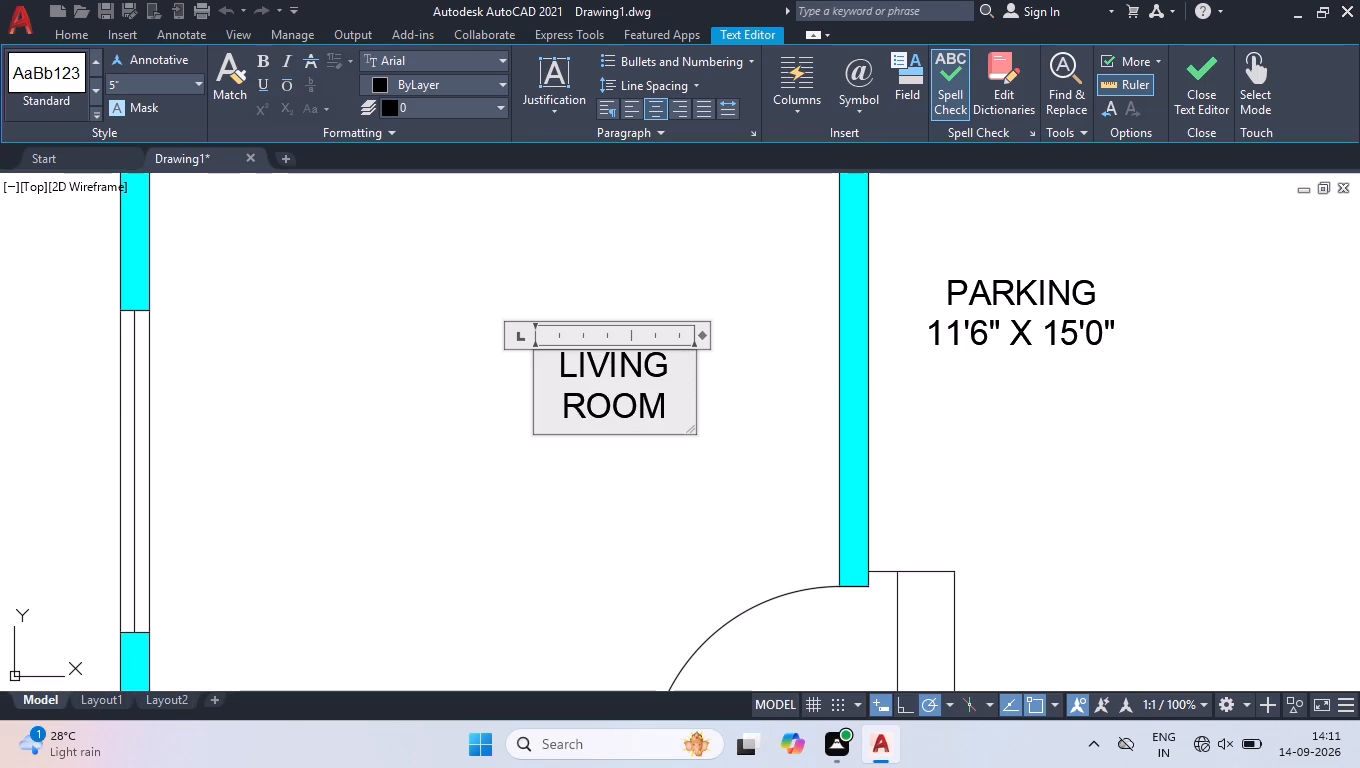
pyautogui.press('Return')
pyautogui.write('21')
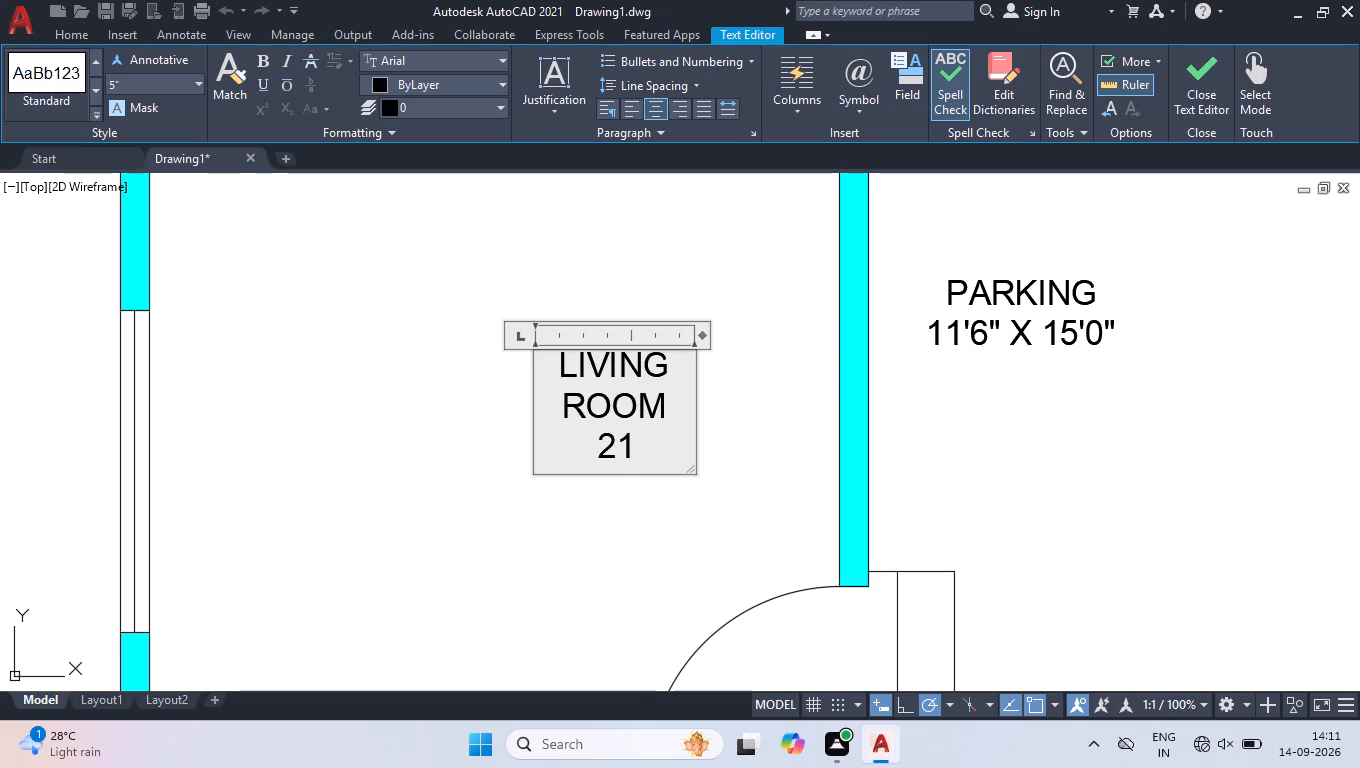
pyautogui.press('BackSpace')
pyautogui.press('BackSpace')
pyautogui.write('12\'0" X')
pyautogui.press('space')
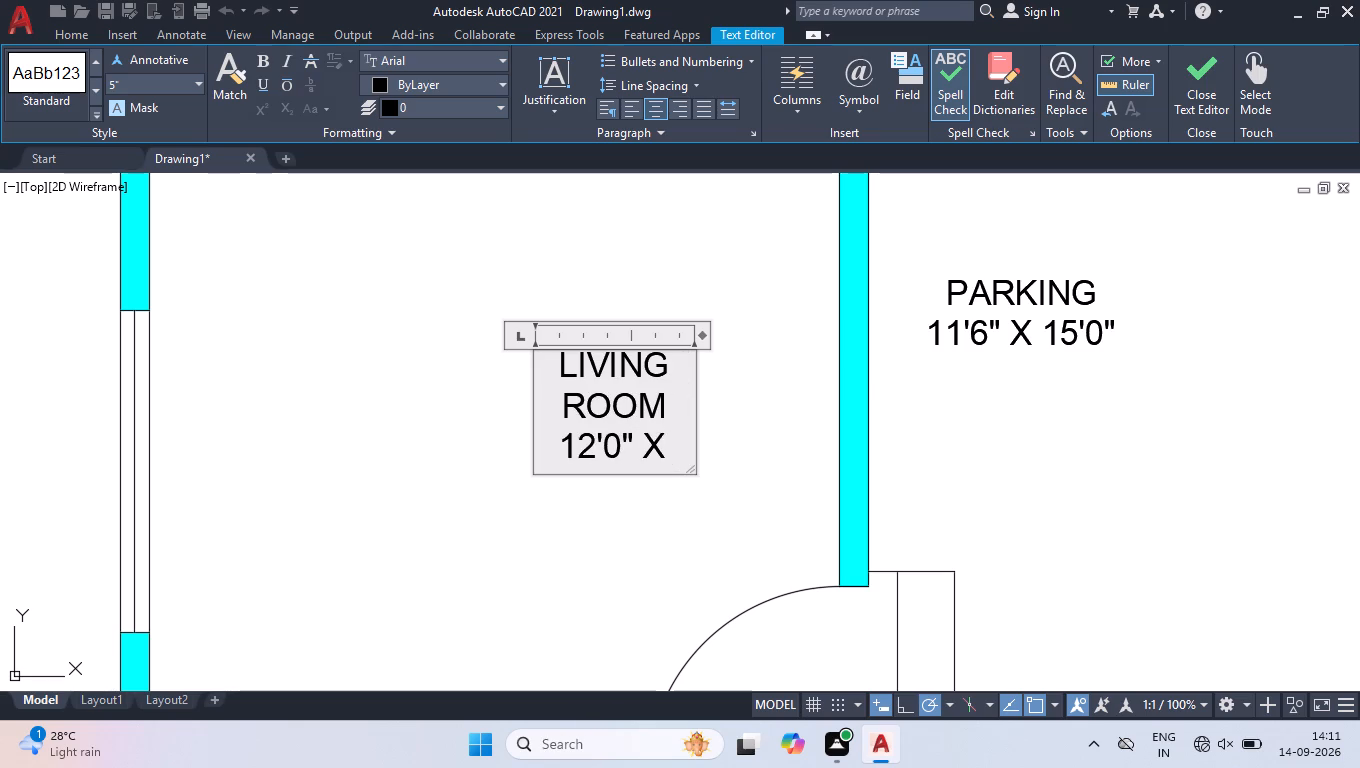
pyautogui.write('10\'8"')
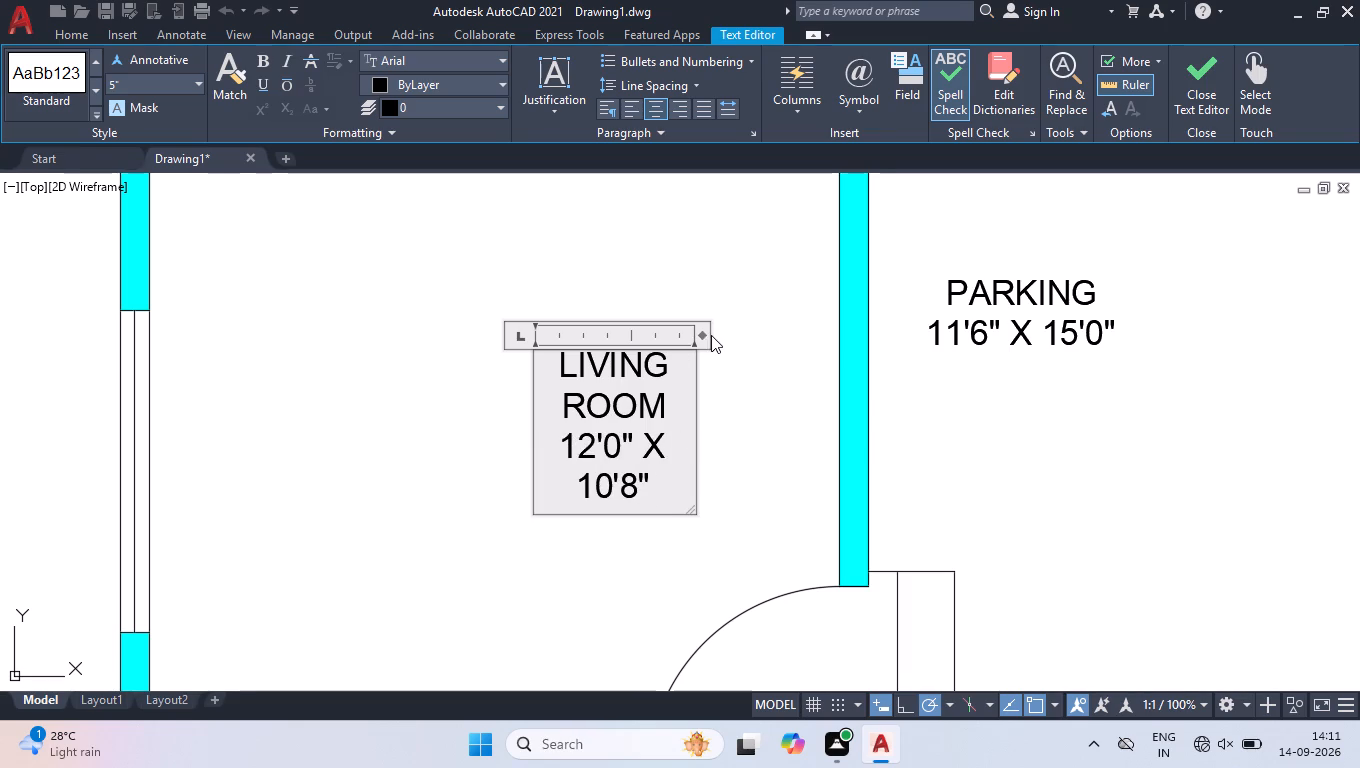
pyautogui.moveTo(703, 337); pyautogui.dragTo(760, 335)
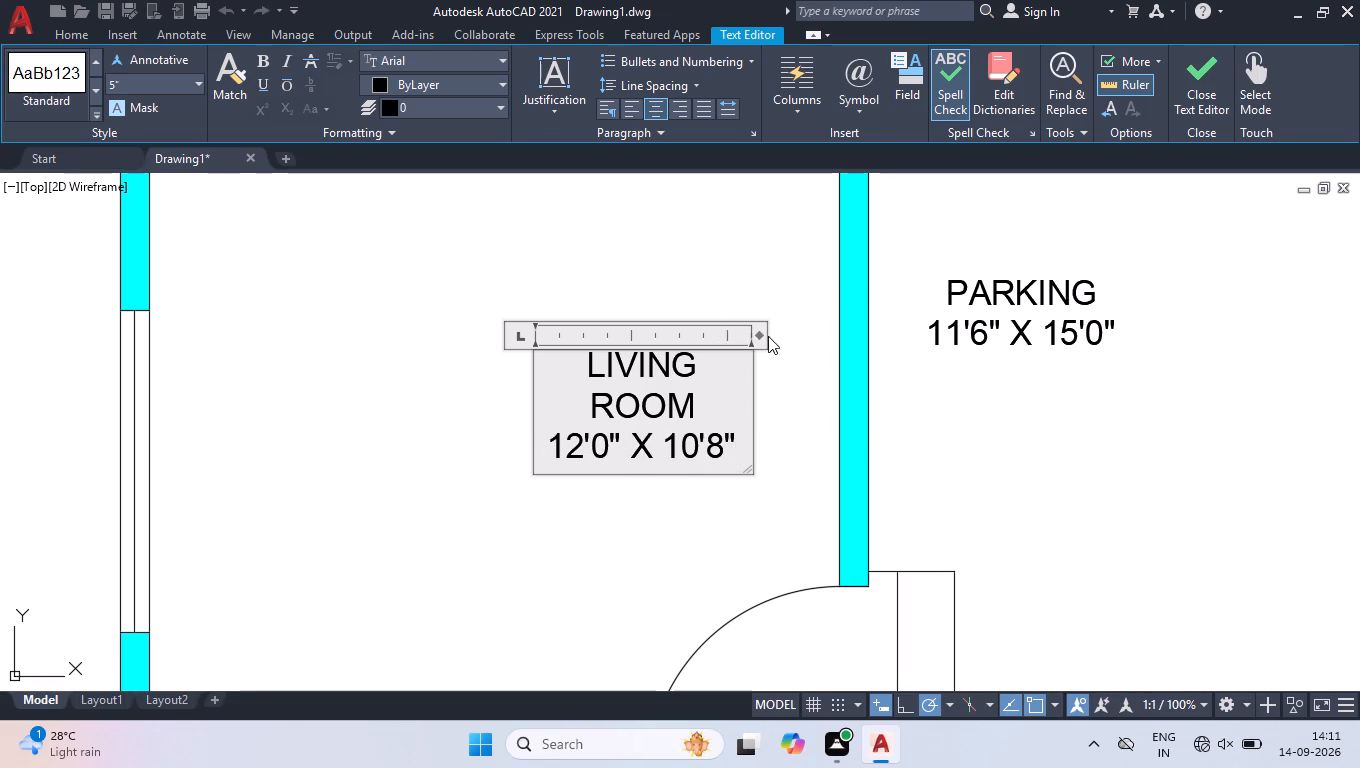
pyautogui.moveTo(762, 334); pyautogui.dragTo(787, 337)
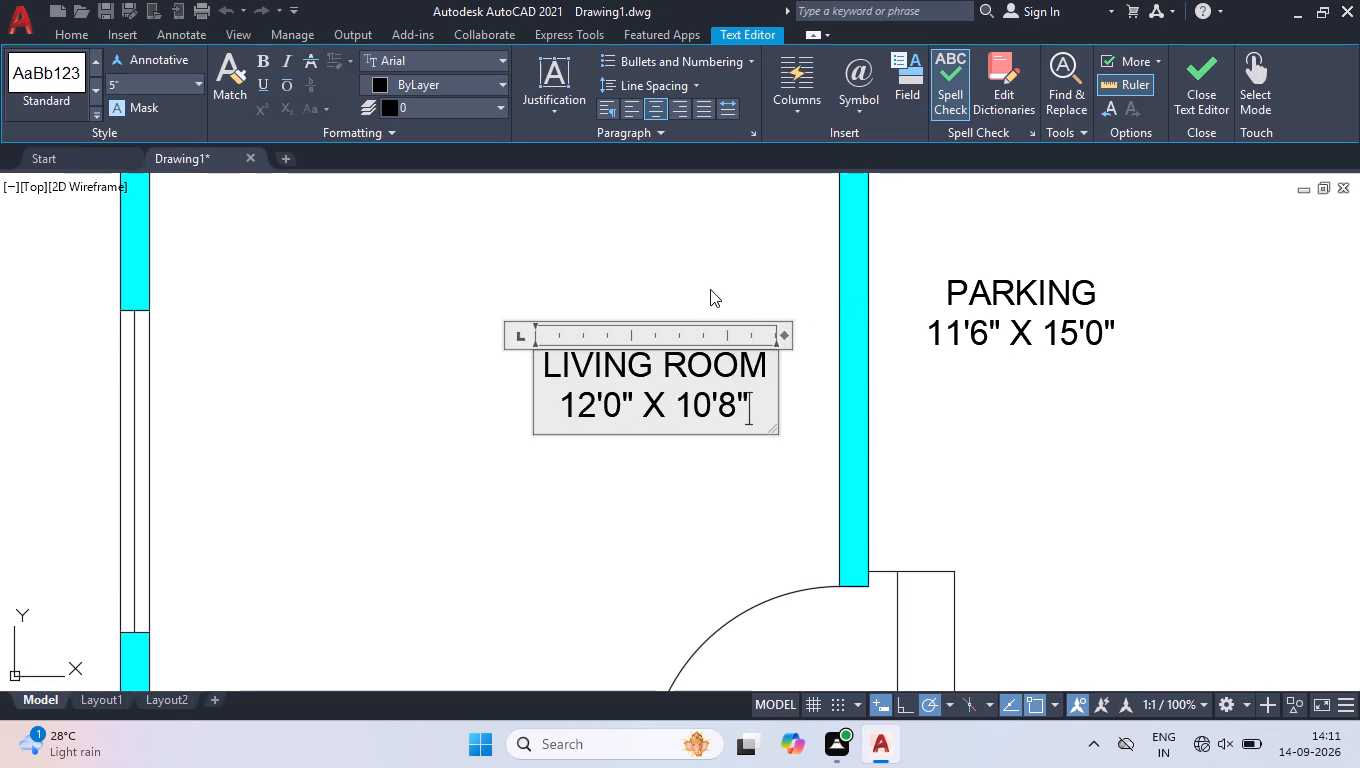
pyautogui.click(710, 289)
# Replace the label between the stair flights with LOBBY over 15'6" X 10'0", widening its text box to fit.
pyautogui.scroll(-2, 506, 441)
pyautogui.scroll(-2, 561, 528)
pyautogui.scroll(2, 615, 414)
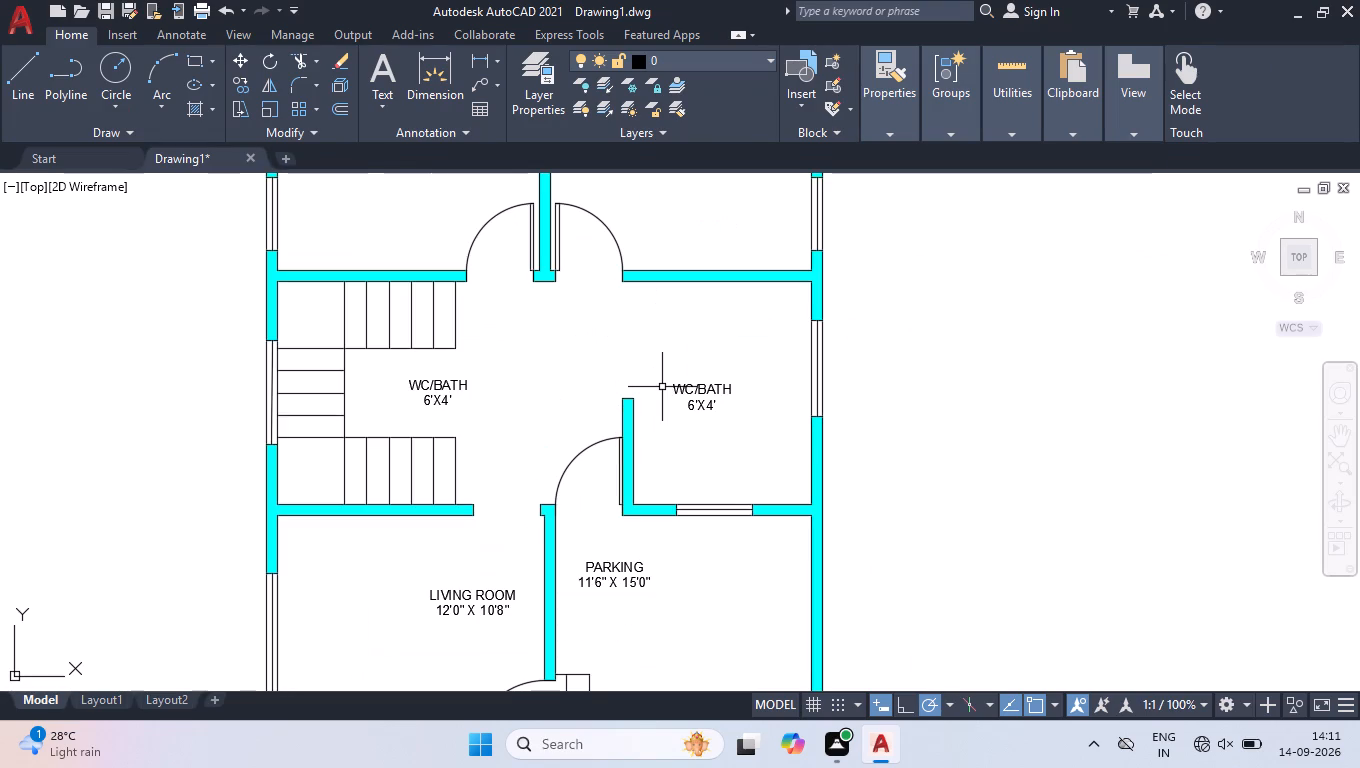
pyautogui.scroll(2, 430, 386)
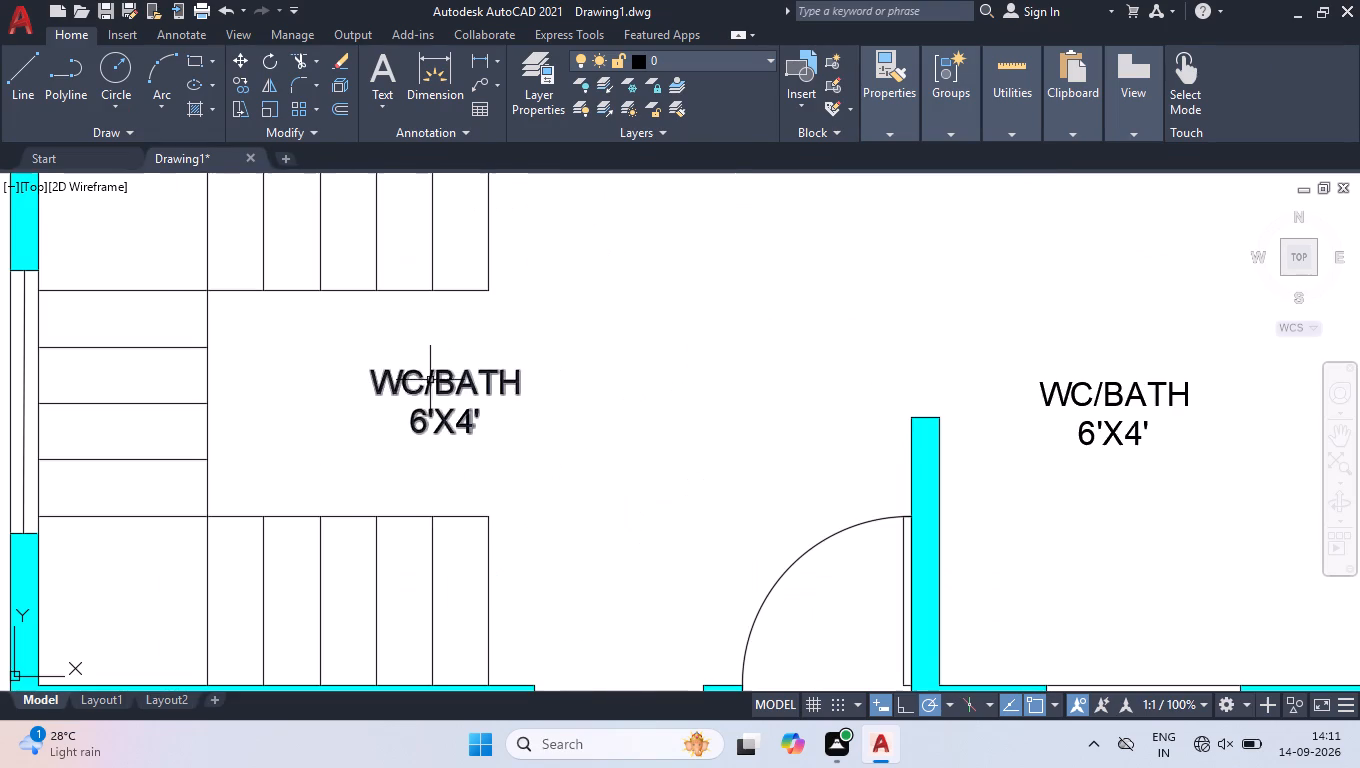
pyautogui.doubleClick(438, 374)
pyautogui.hotkey('ctrl', 'a')
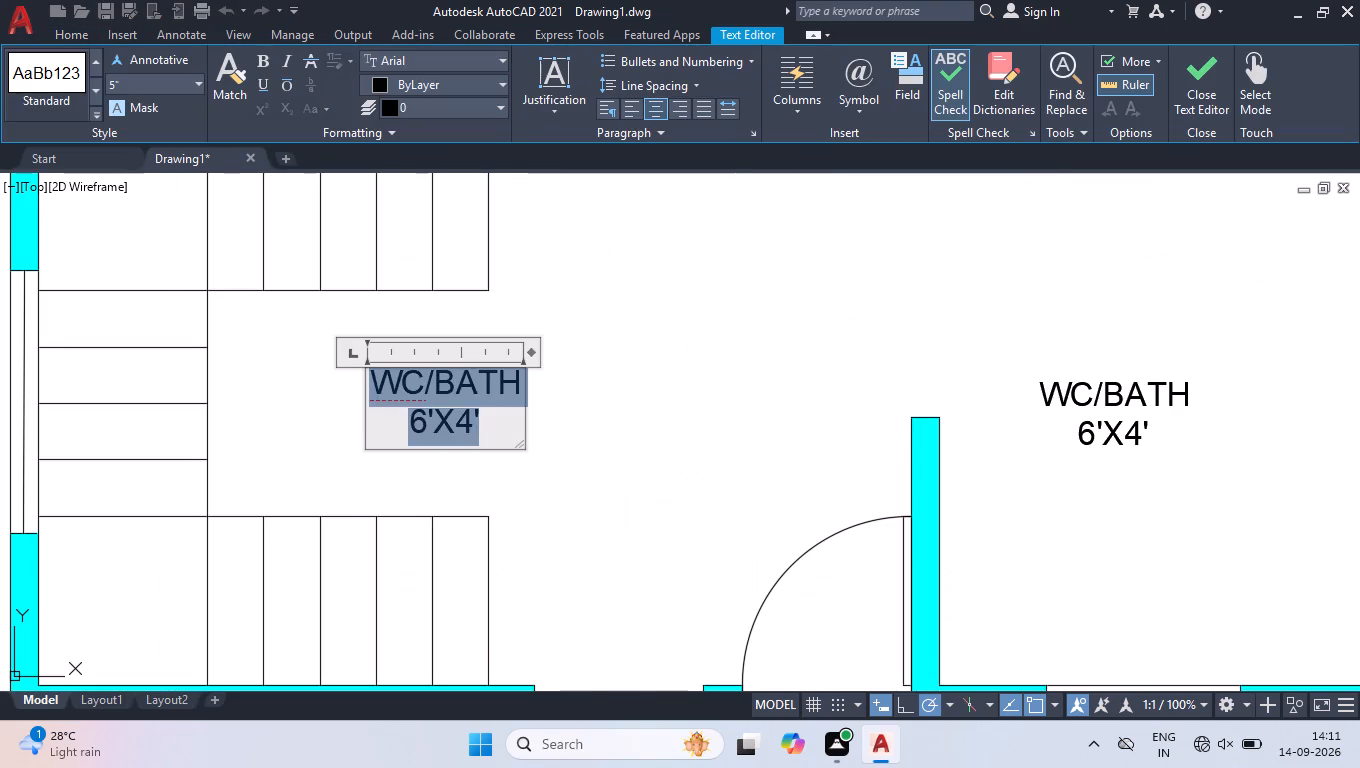
pyautogui.write('LOBBY')
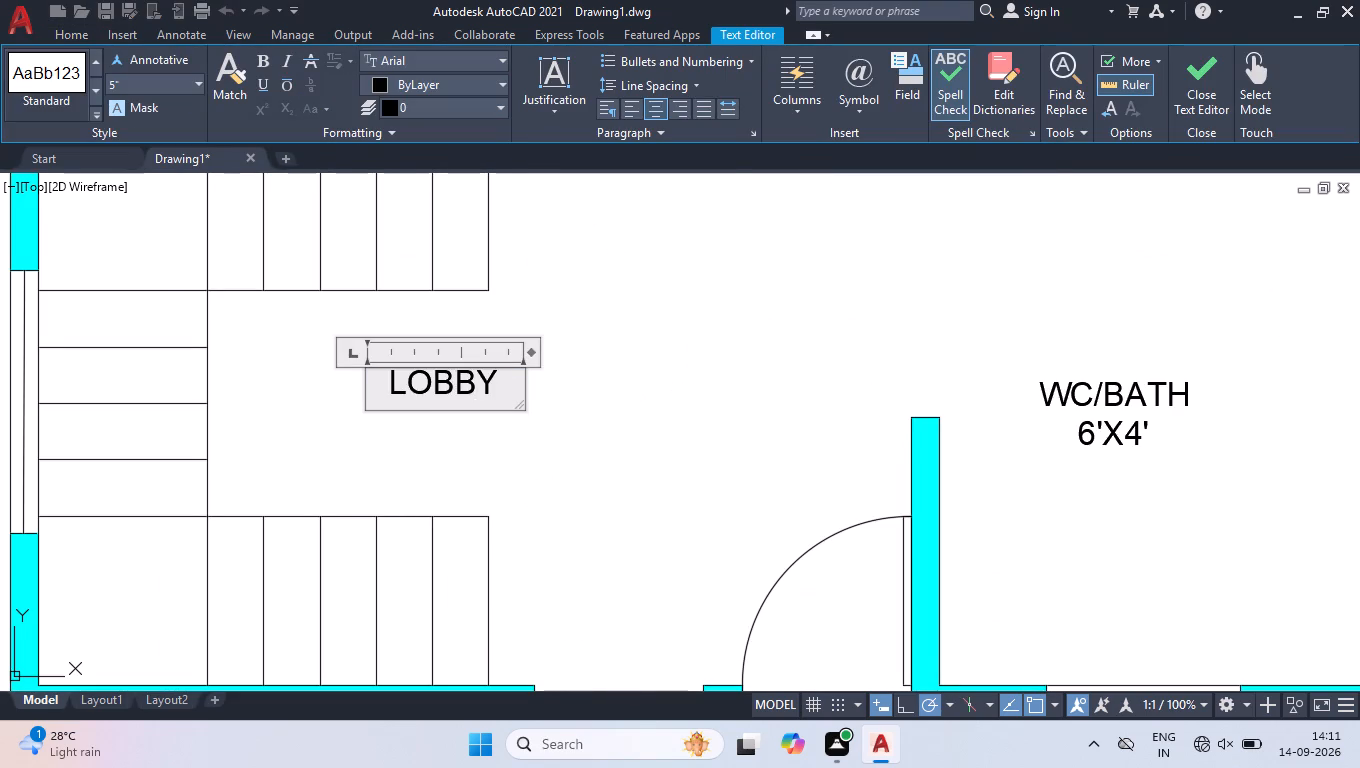
pyautogui.press('Return')
pyautogui.write('15\'6" C')
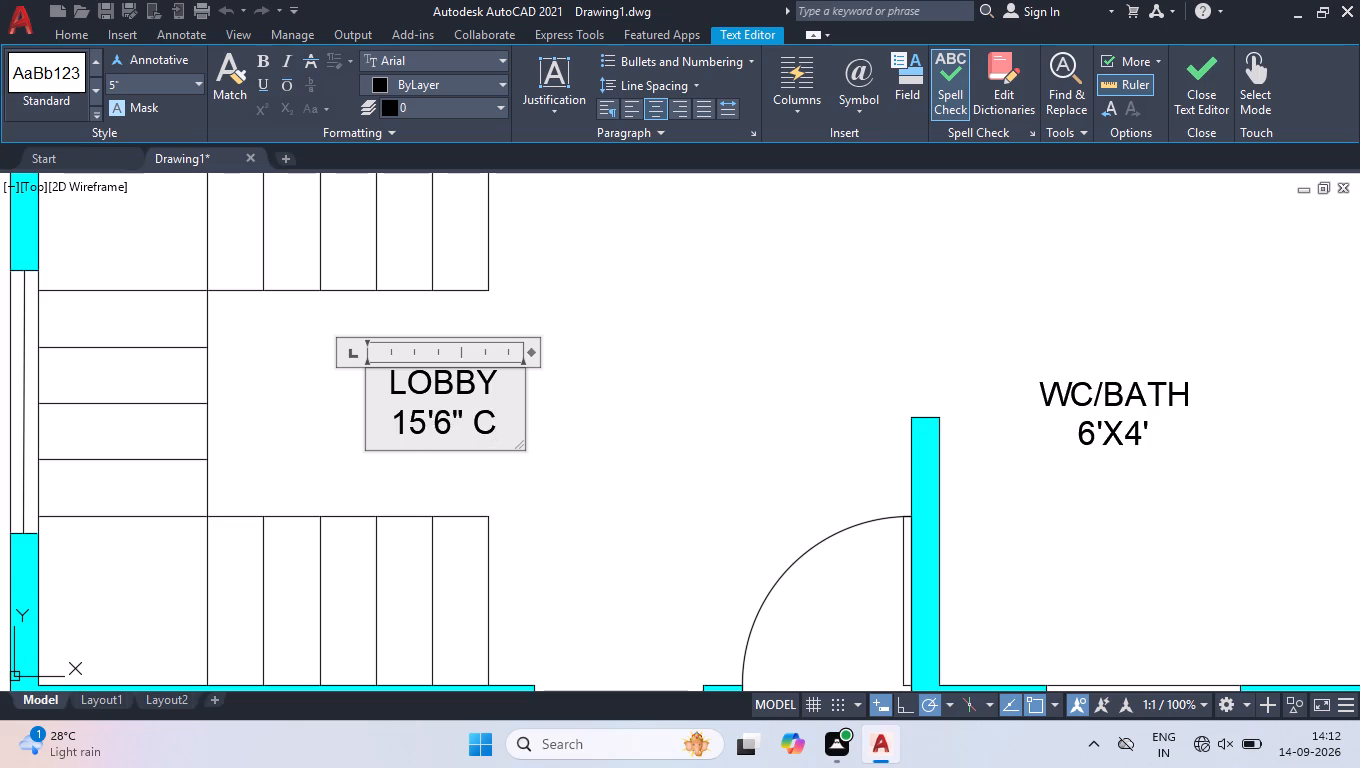
pyautogui.press('BackSpace')
pyautogui.write('X')
pyautogui.press('space')
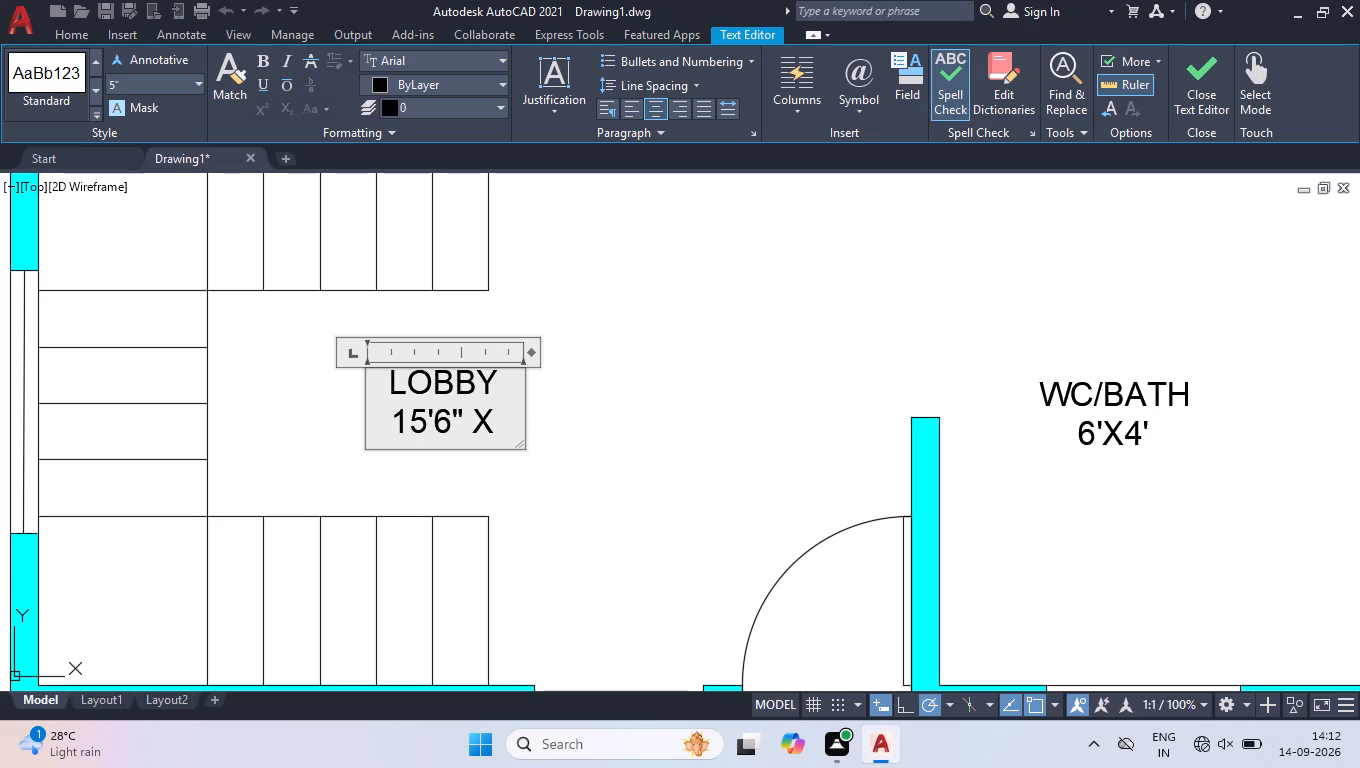
pyautogui.write('10\'0"')
pyautogui.click(532, 348)
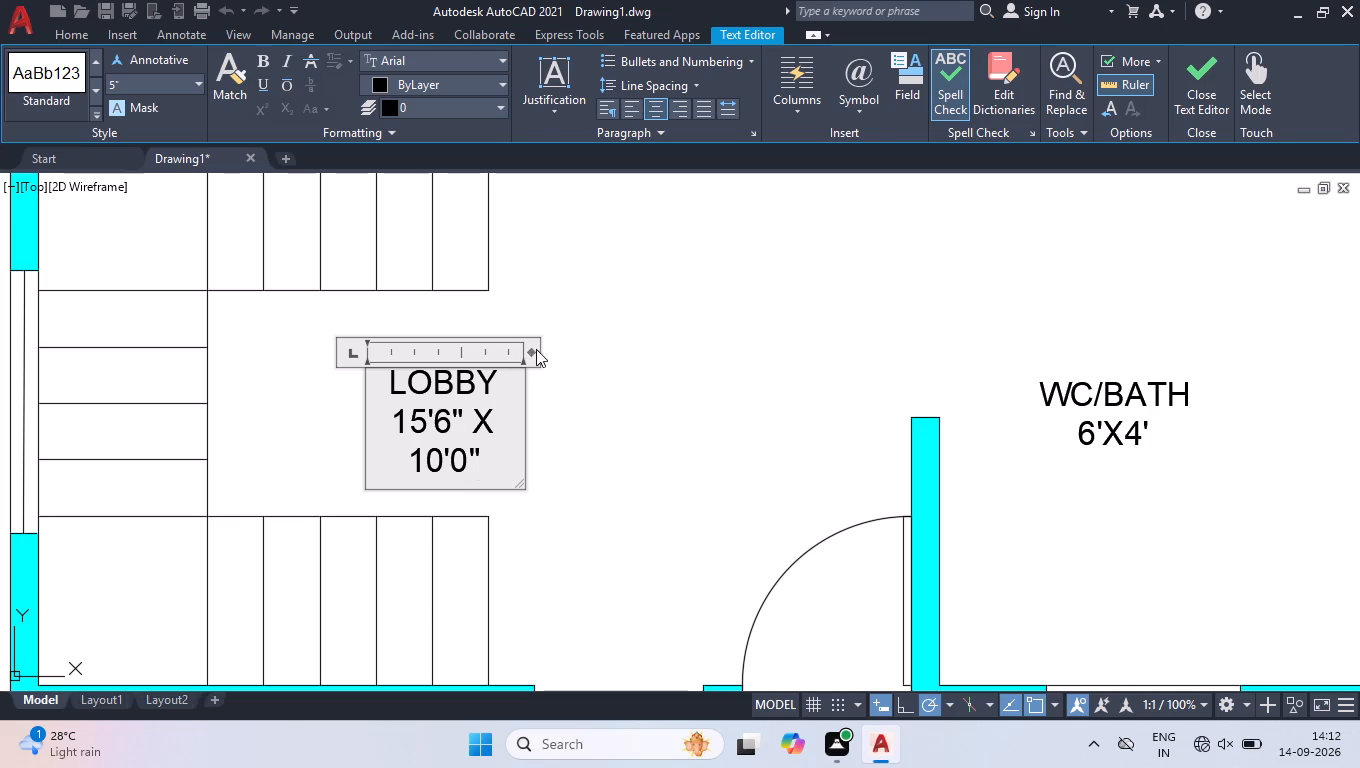
pyautogui.moveTo(531, 355); pyautogui.dragTo(609, 334)
pyautogui.click(580, 321)
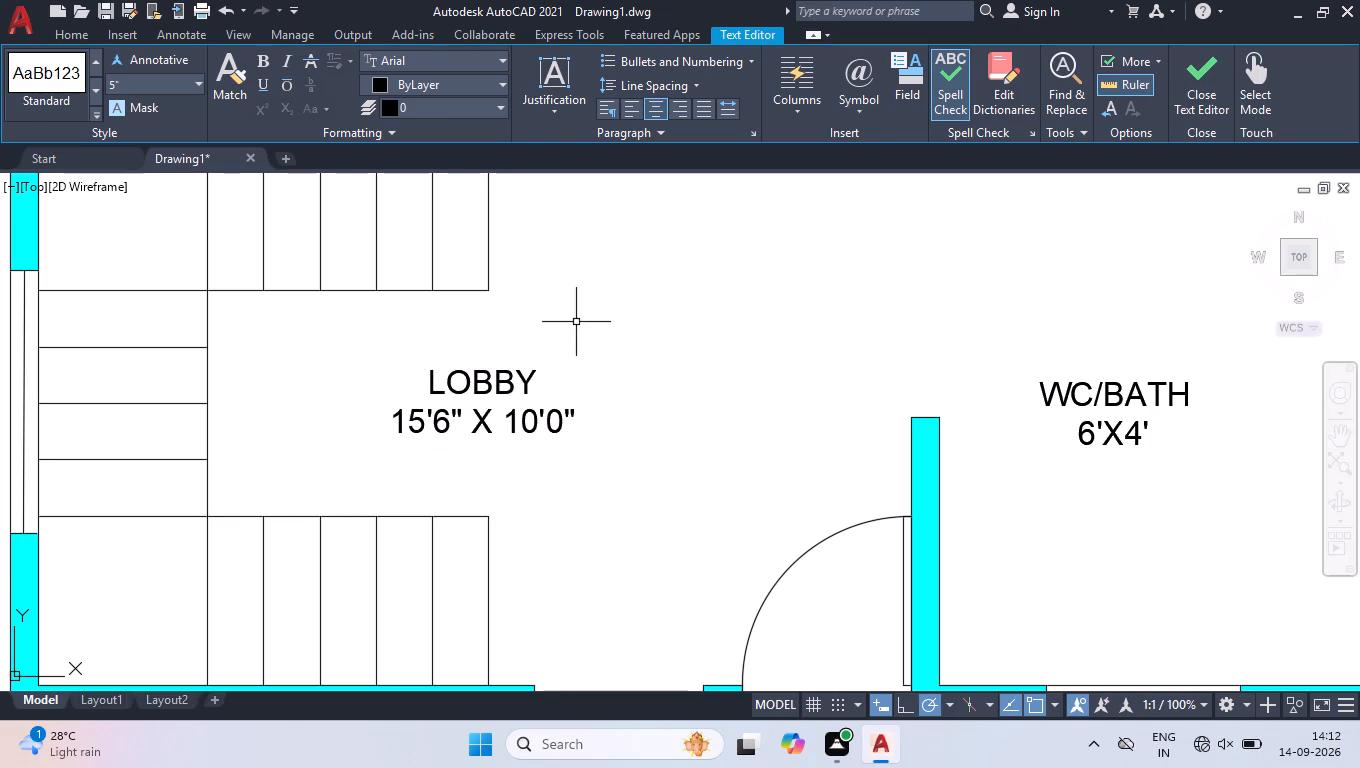
# Replace the label in the room east of the lobby with KITCHEN over 8'0" X 10'0", widening its text box to fit.
pyautogui.scroll(-2, 444, 415)
pyautogui.scroll(2, 703, 357)
pyautogui.scroll(3, 722, 574)
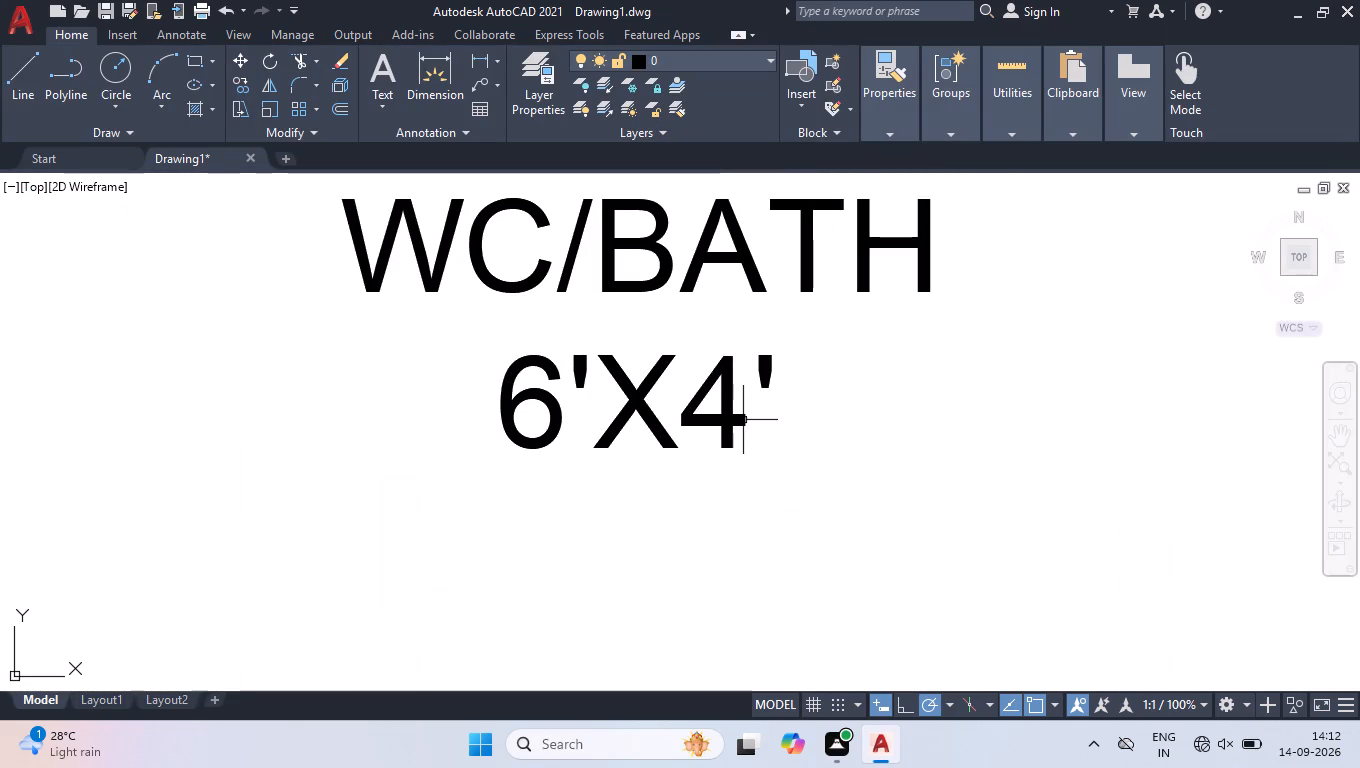
pyautogui.doubleClick(743, 415)
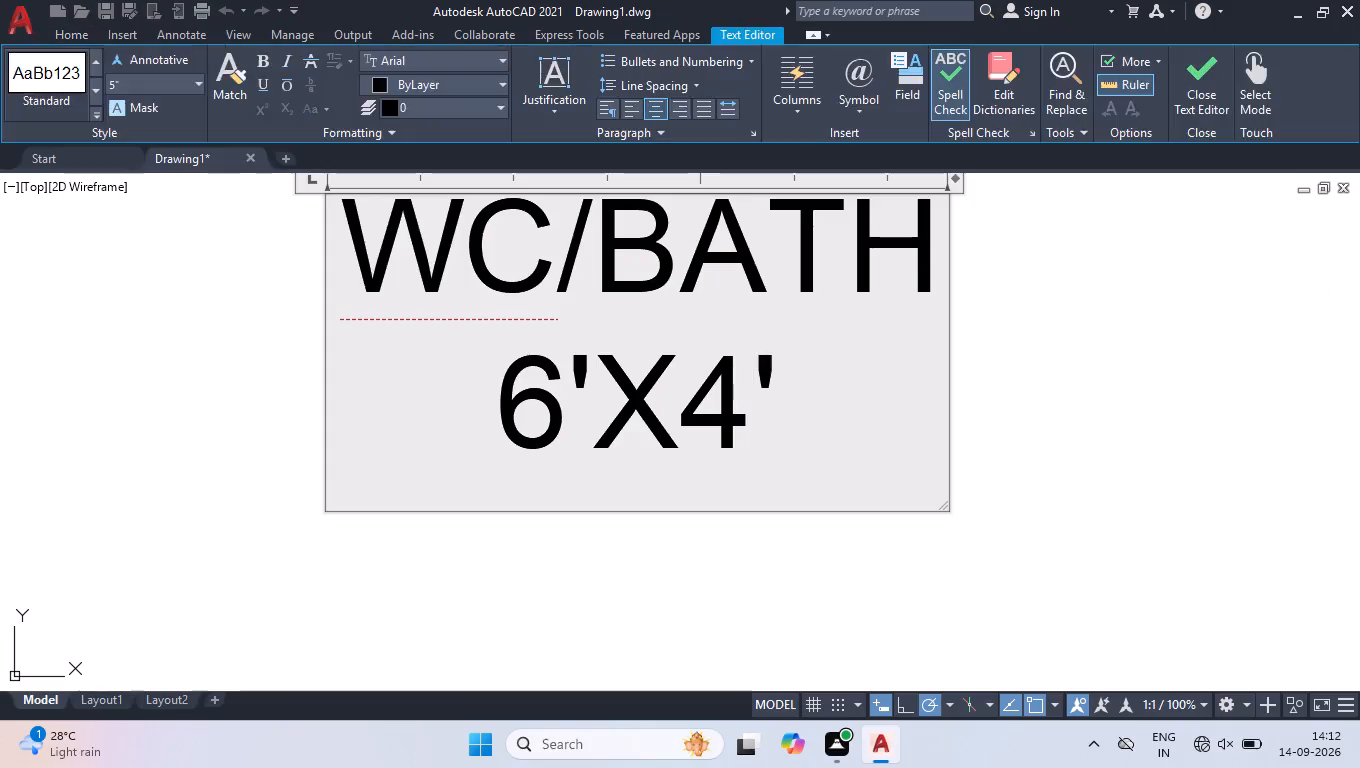
pyautogui.hotkey('ctrl', 'a')
pyautogui.write('KITCHEN')
pyautogui.press('Return')
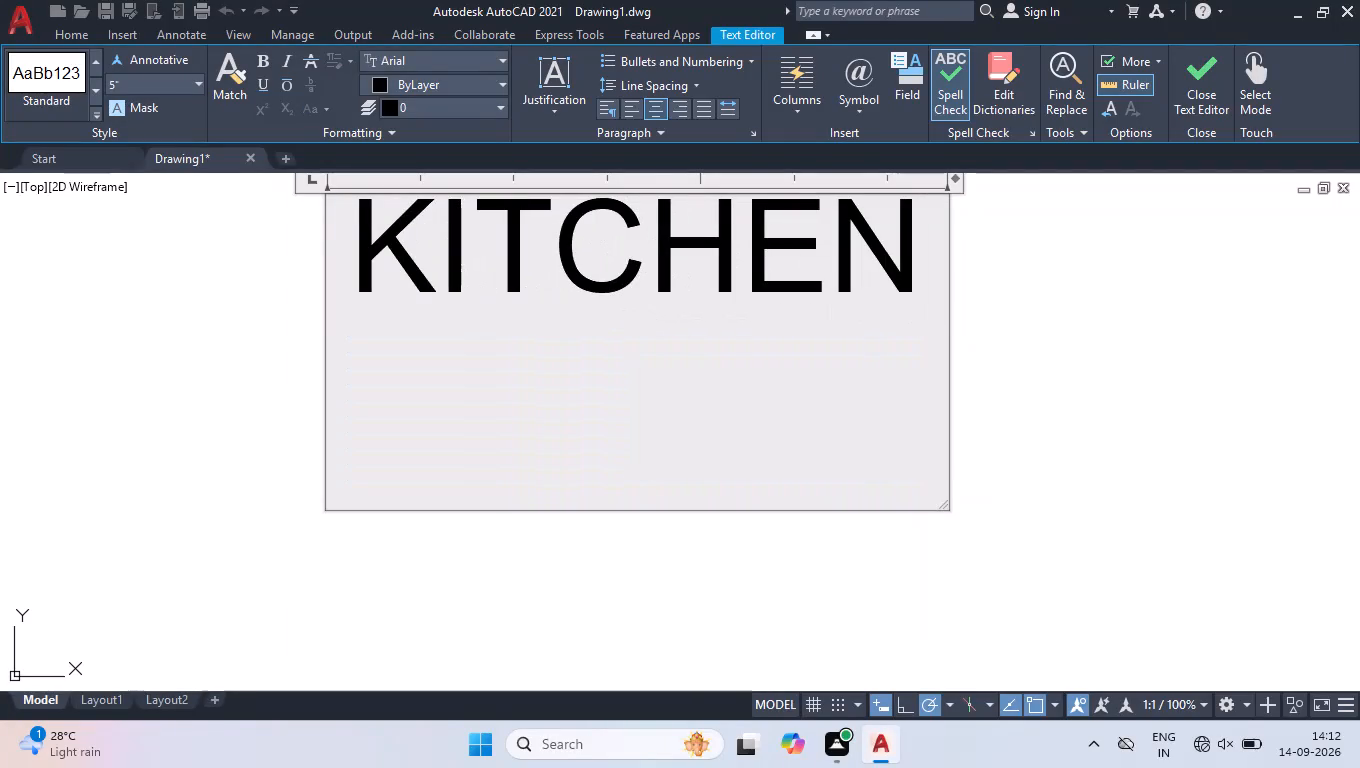
pyautogui.write('8\'0"')
pyautogui.press('space')
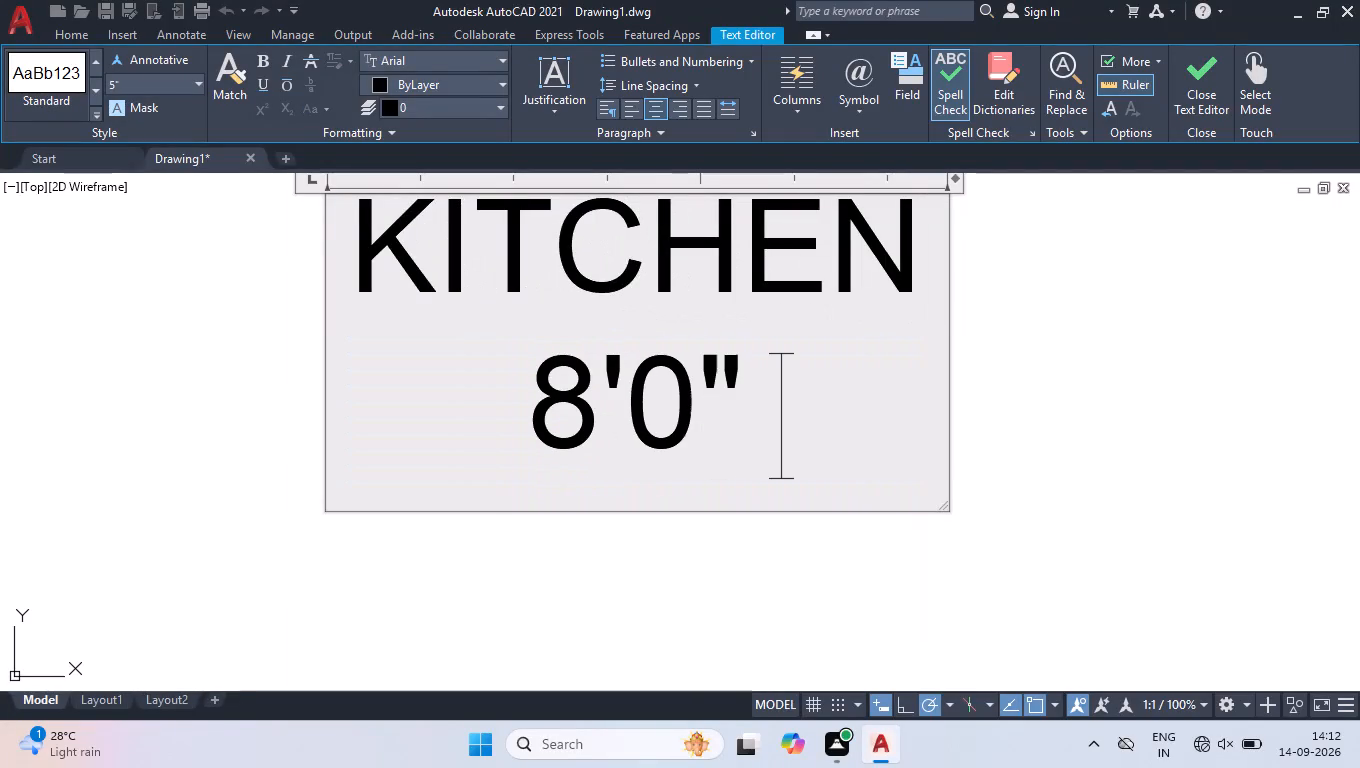
pyautogui.write('X')
pyautogui.press('space')
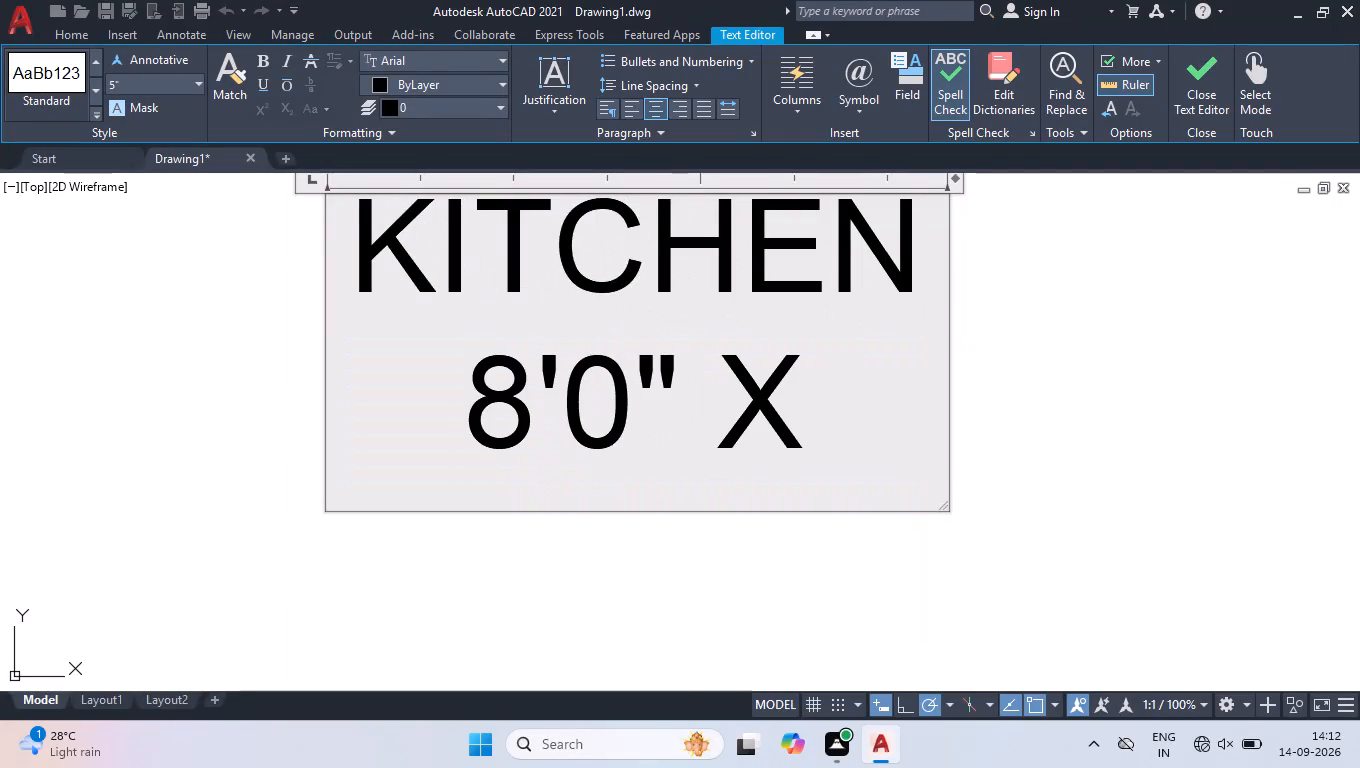
pyautogui.write('10\'0"')
pyautogui.scroll(-3, 743, 415)
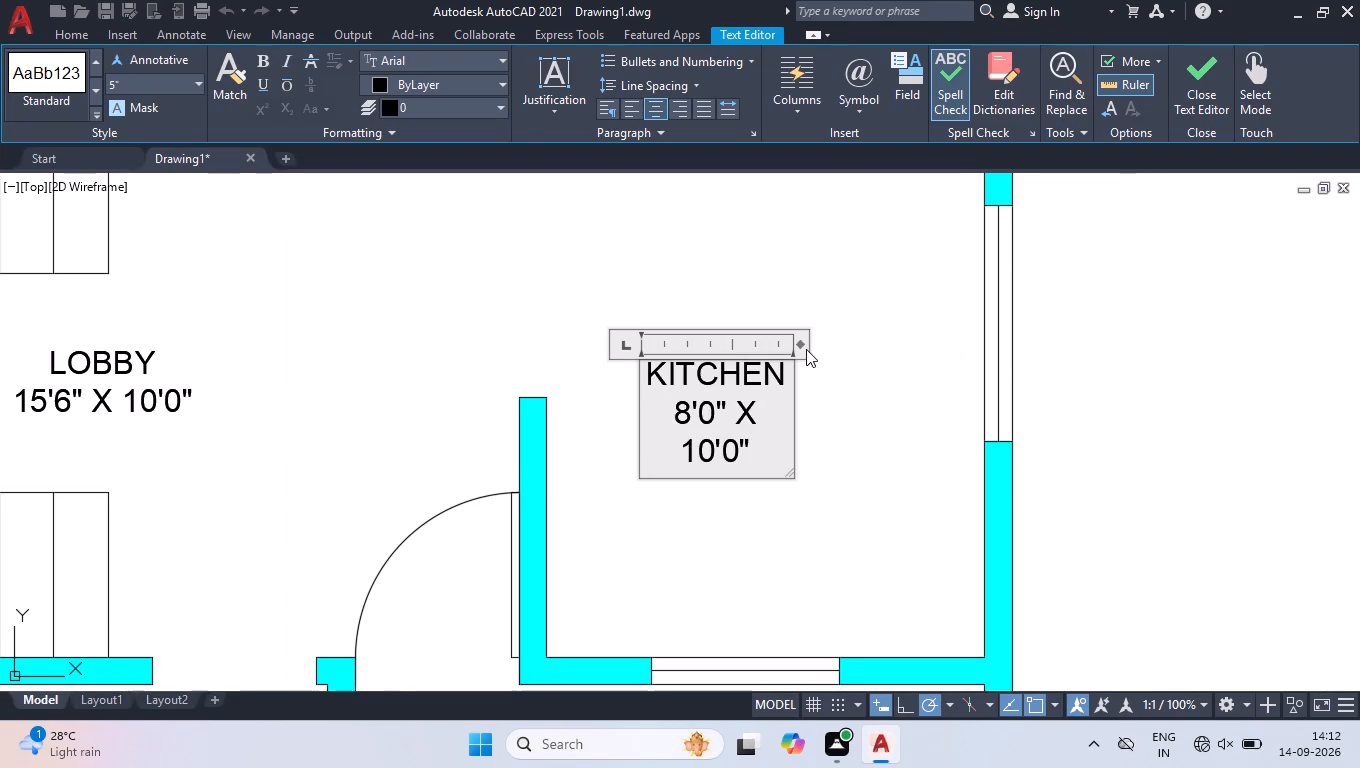
pyautogui.click(802, 339)
pyautogui.moveTo(801, 347); pyautogui.dragTo(842, 342)
pyautogui.click(762, 279)
# Replace the label in the large room north of the kitchen with BEDROOM 2 over 11'9" X 14'0", widening its text box to fit.
pyautogui.scroll(-3, 727, 489)
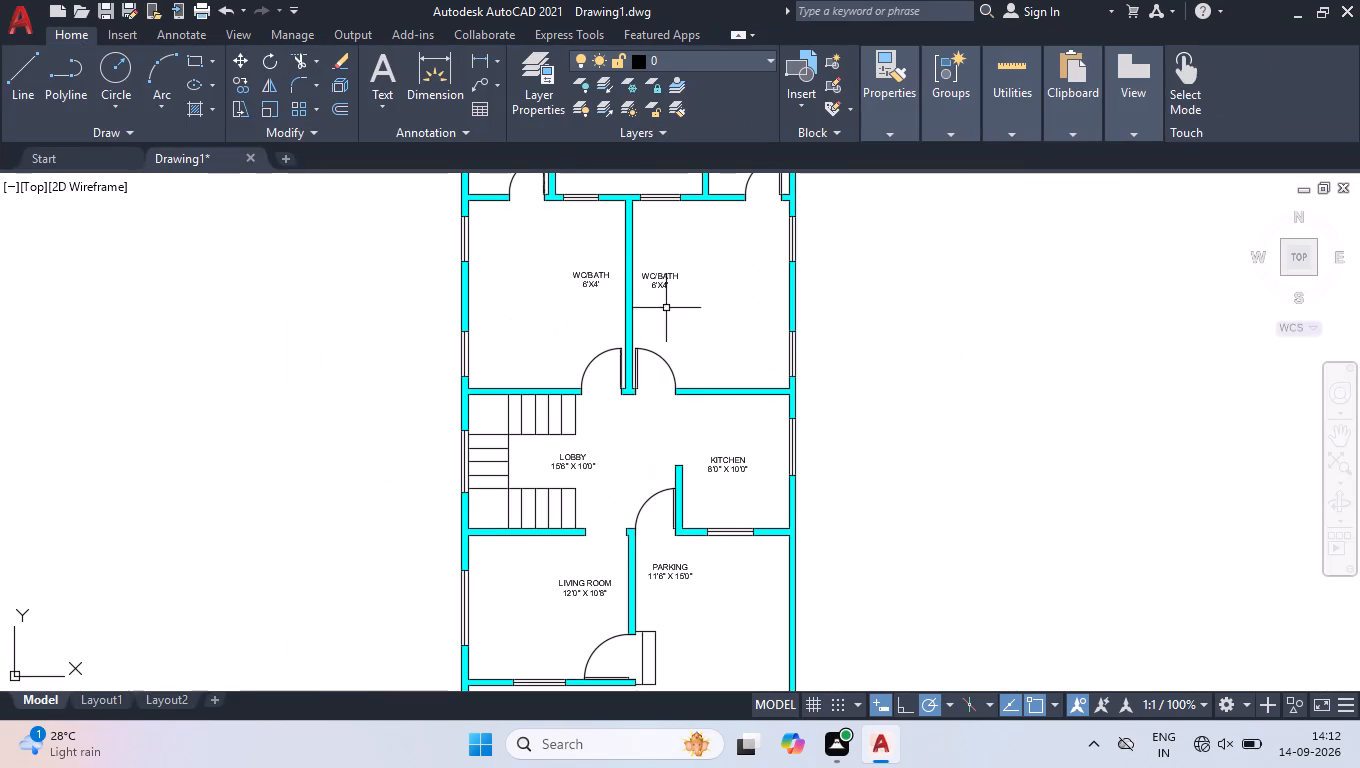
pyautogui.scroll(2, 629, 245)
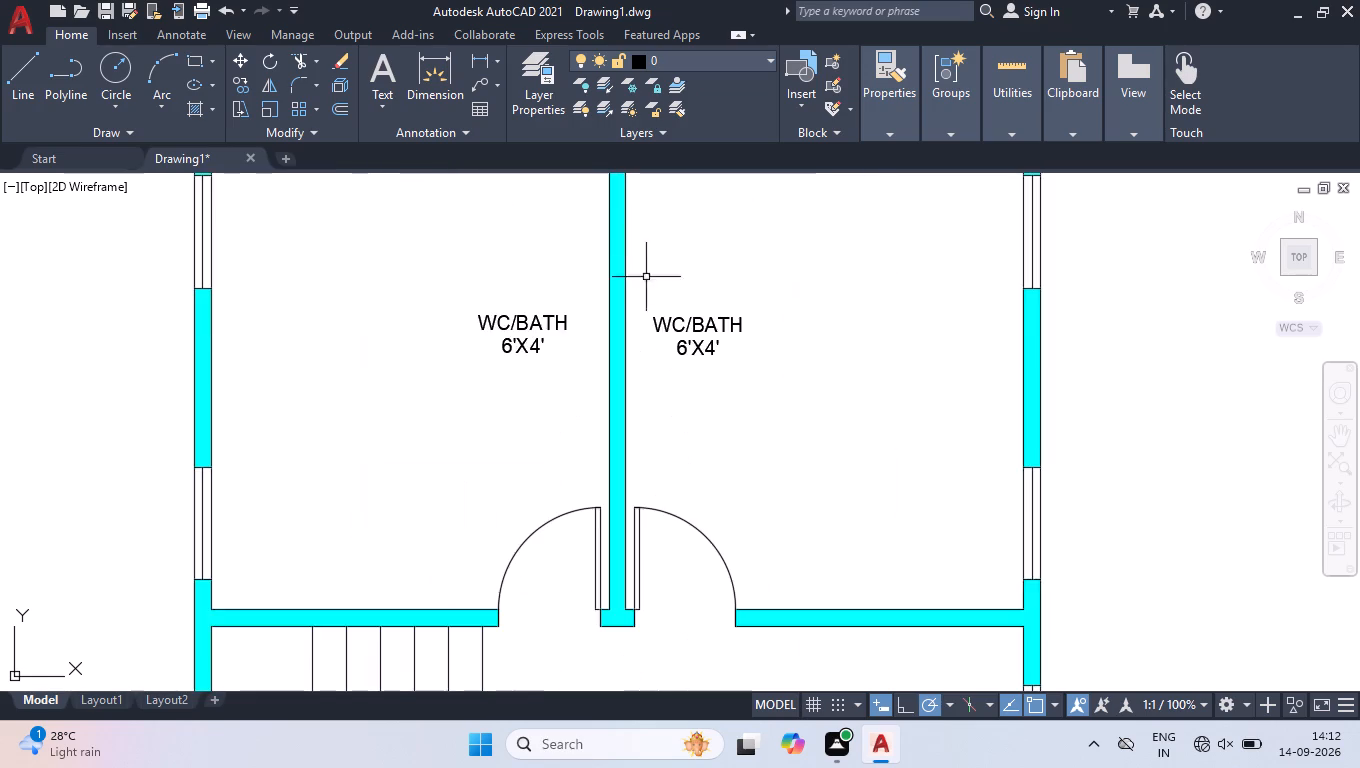
pyautogui.scroll(2, 655, 302)
pyautogui.click(705, 351)
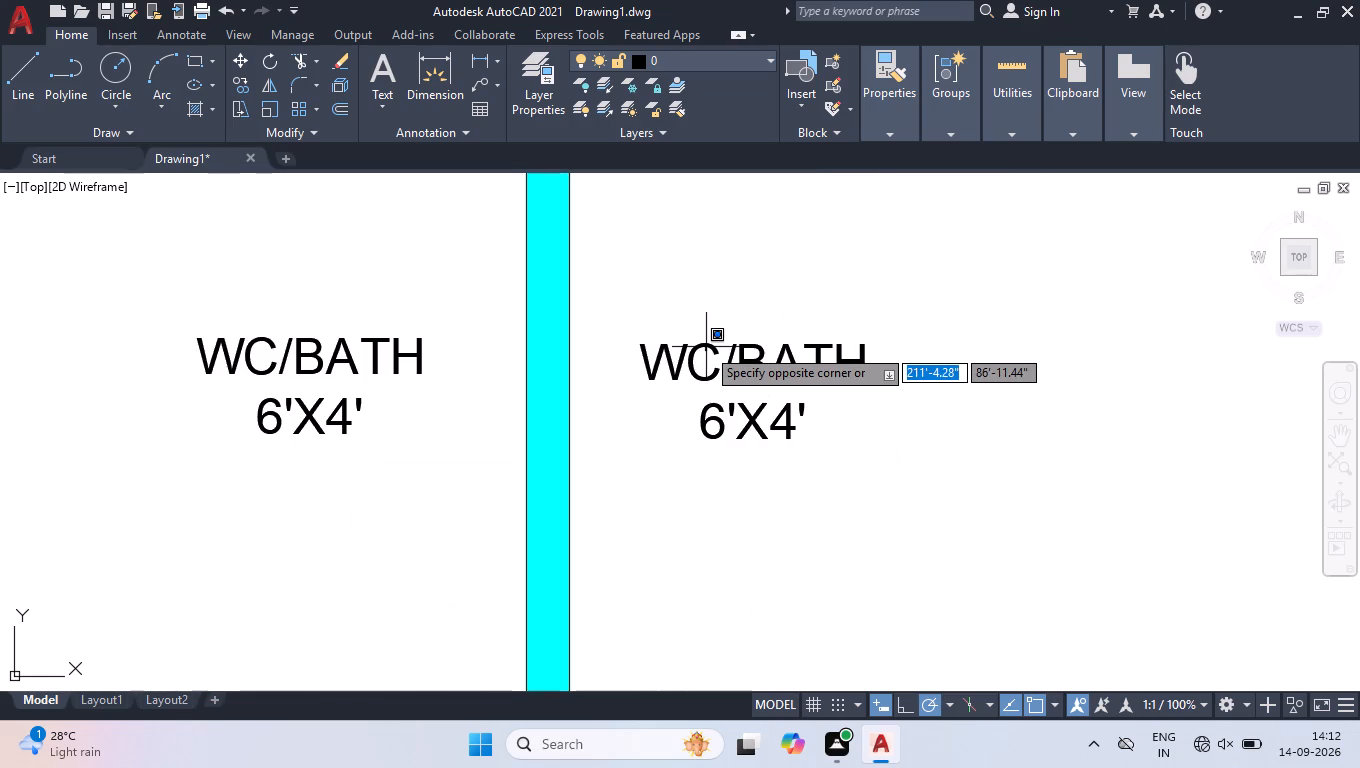
pyautogui.click(706, 350)
pyautogui.doubleClick(708, 345)
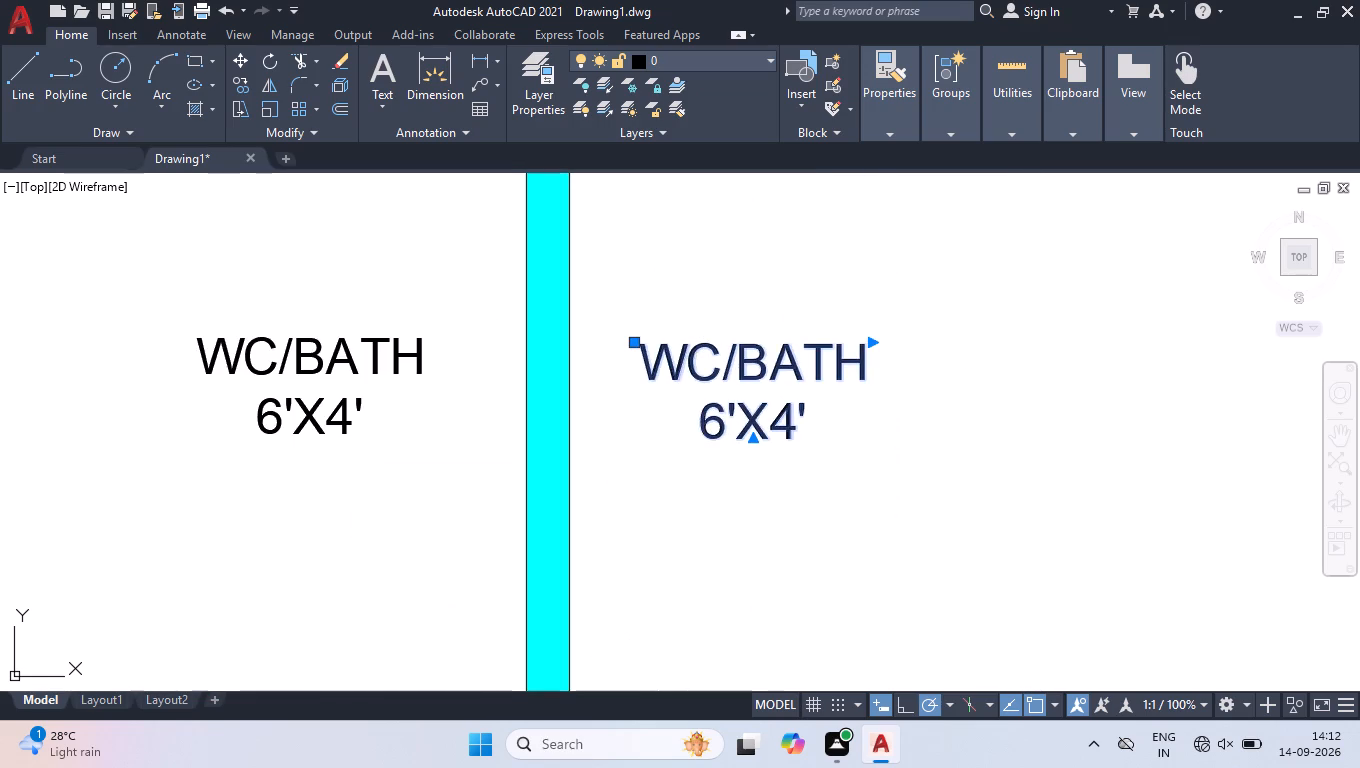
pyautogui.hotkey('ctrl', 'a')
pyautogui.write('BEDROOM')
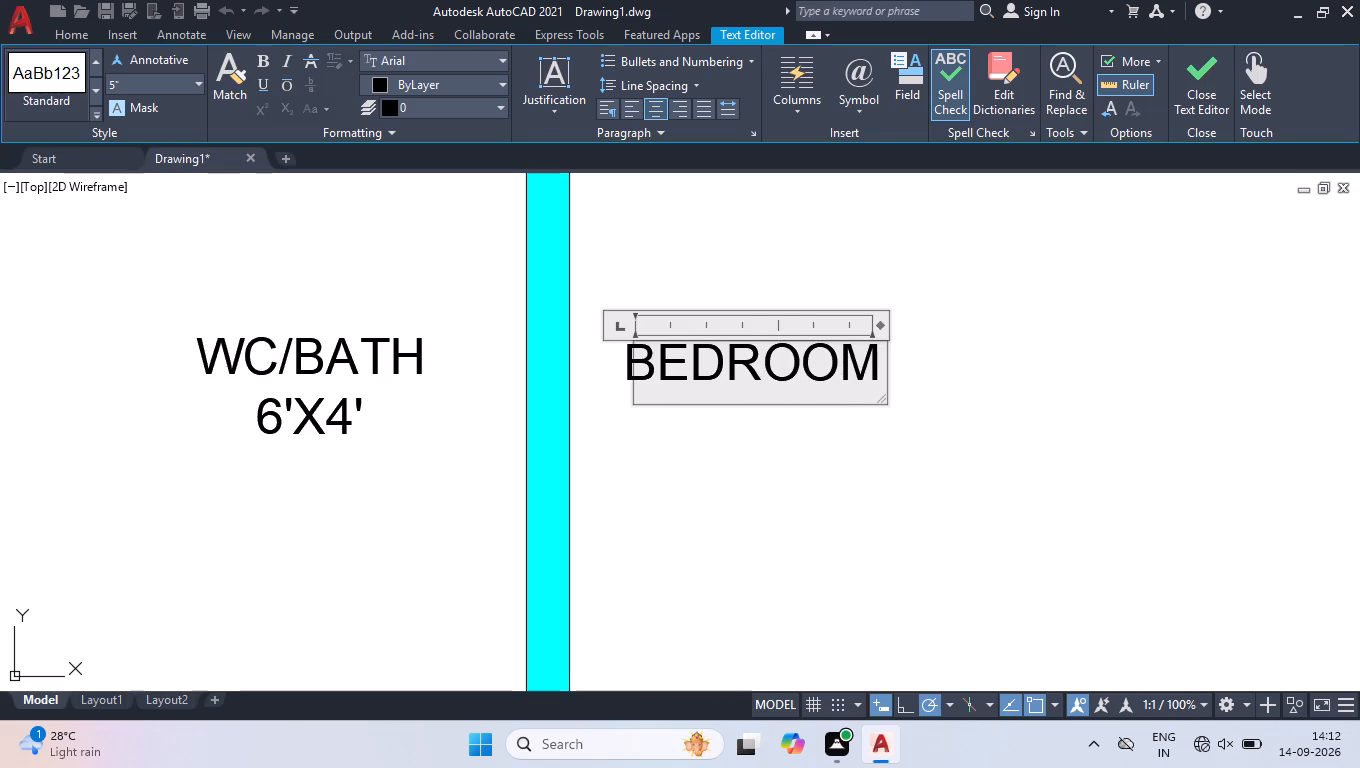
pyautogui.press('space')
pyautogui.write('2')
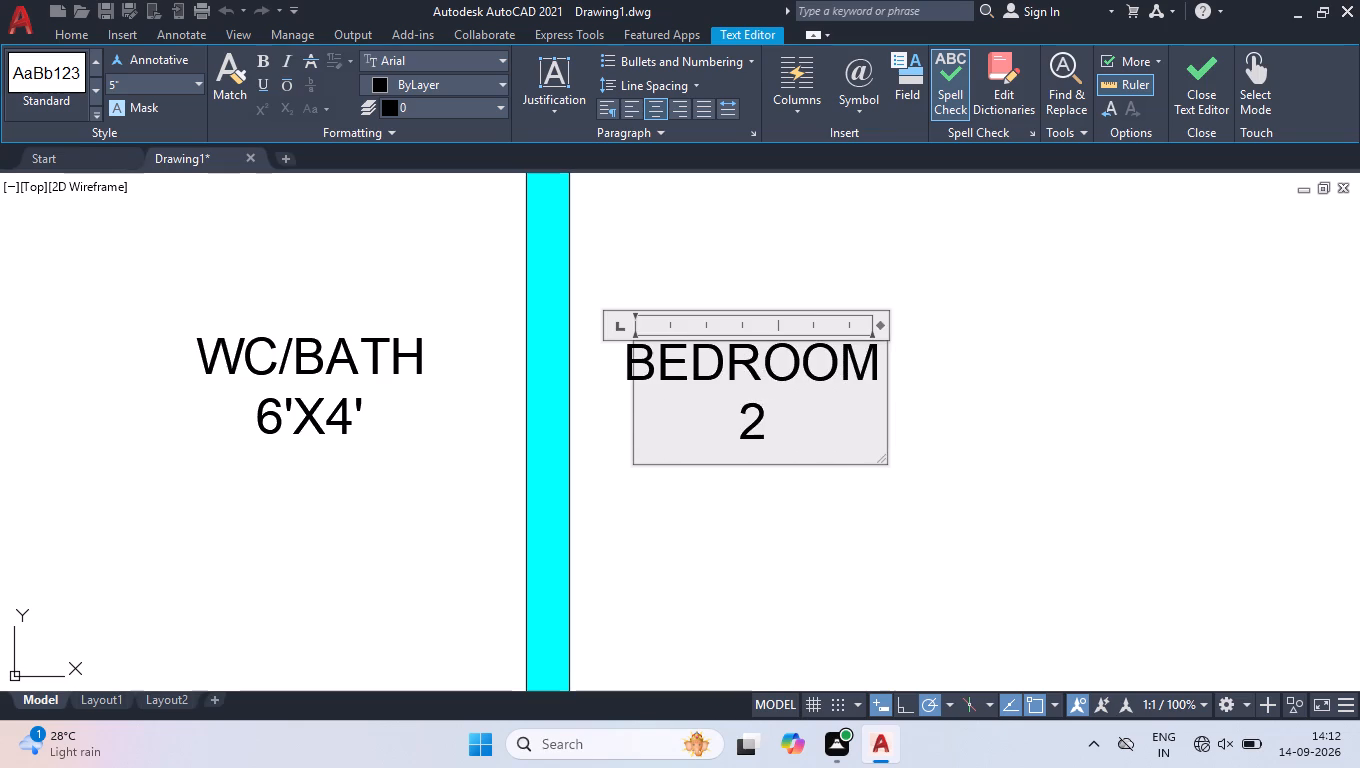
pyautogui.moveTo(875, 325); pyautogui.dragTo(895, 332)
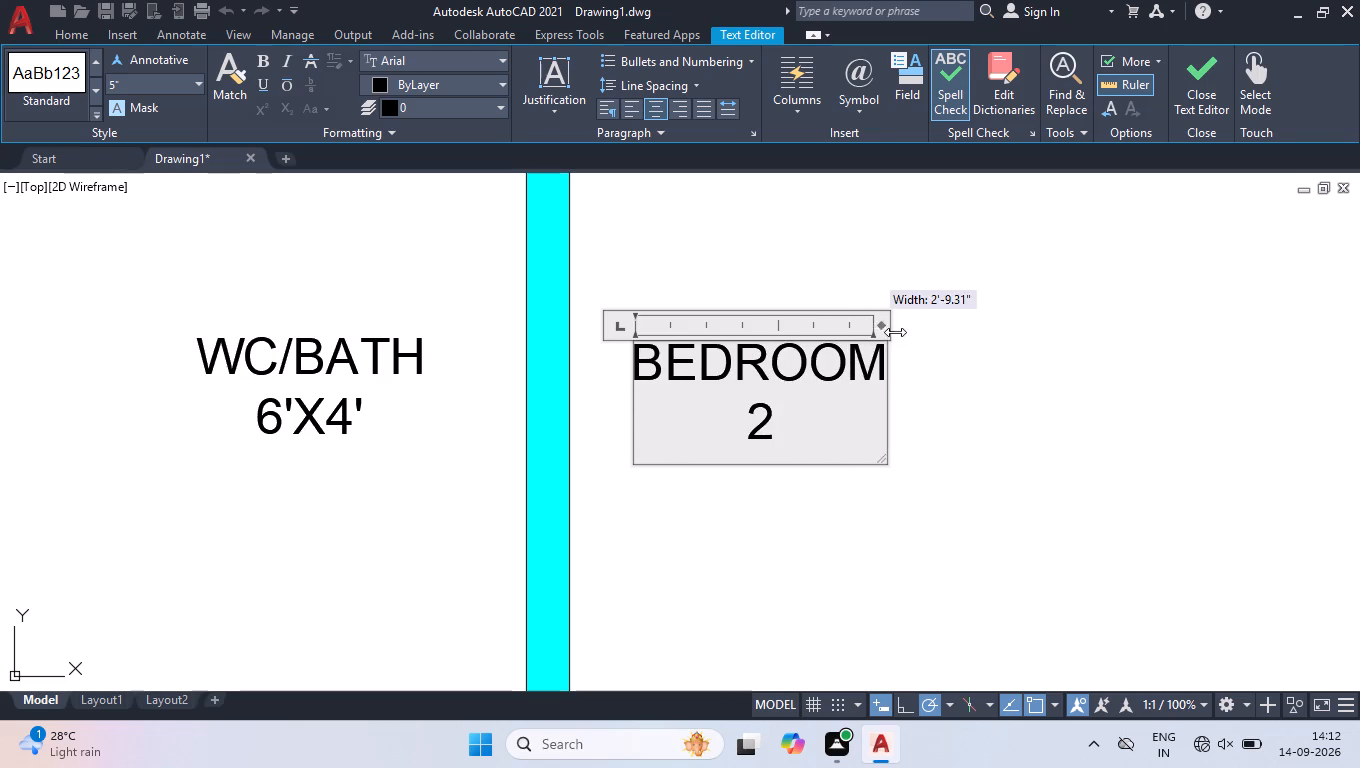
pyautogui.moveTo(895, 332); pyautogui.dragTo(977, 307)
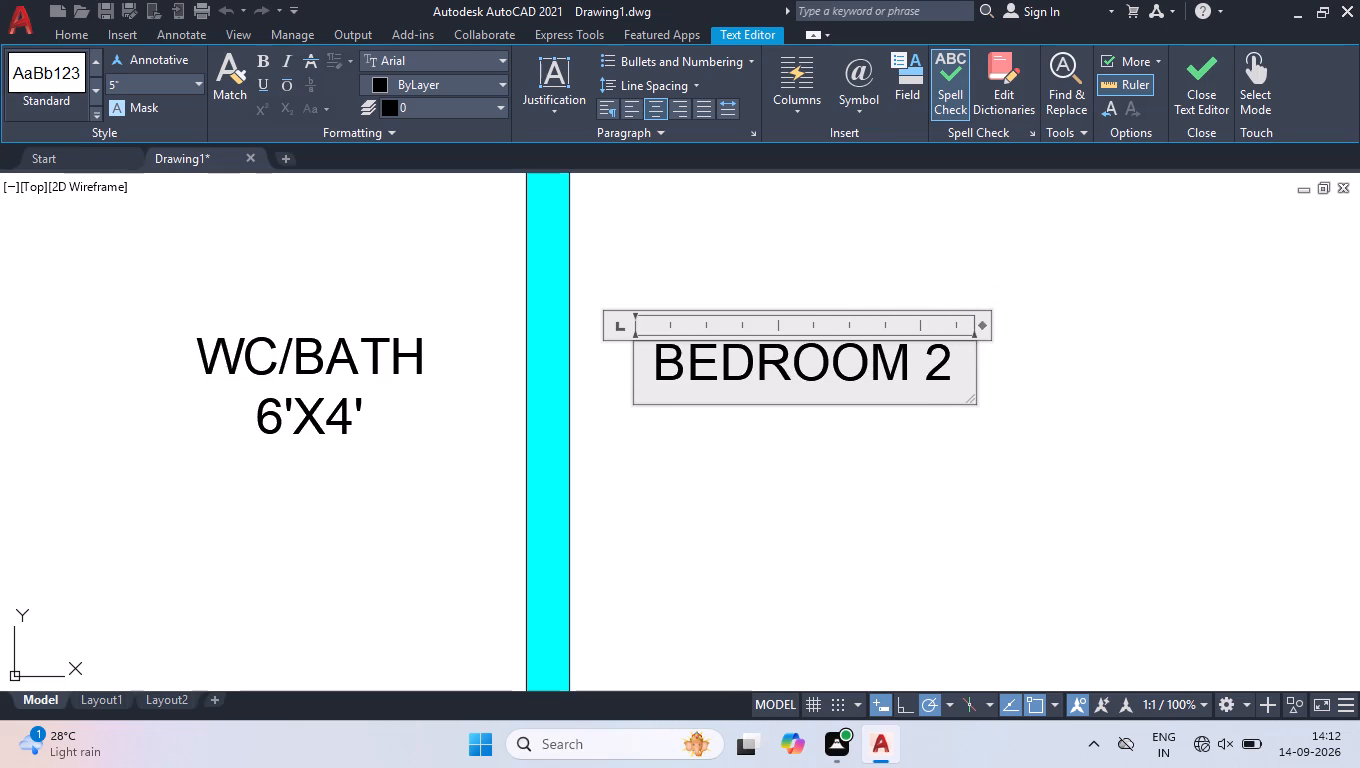
pyautogui.press('Return')
pyautogui.write("11'")
pyautogui.write('9"')
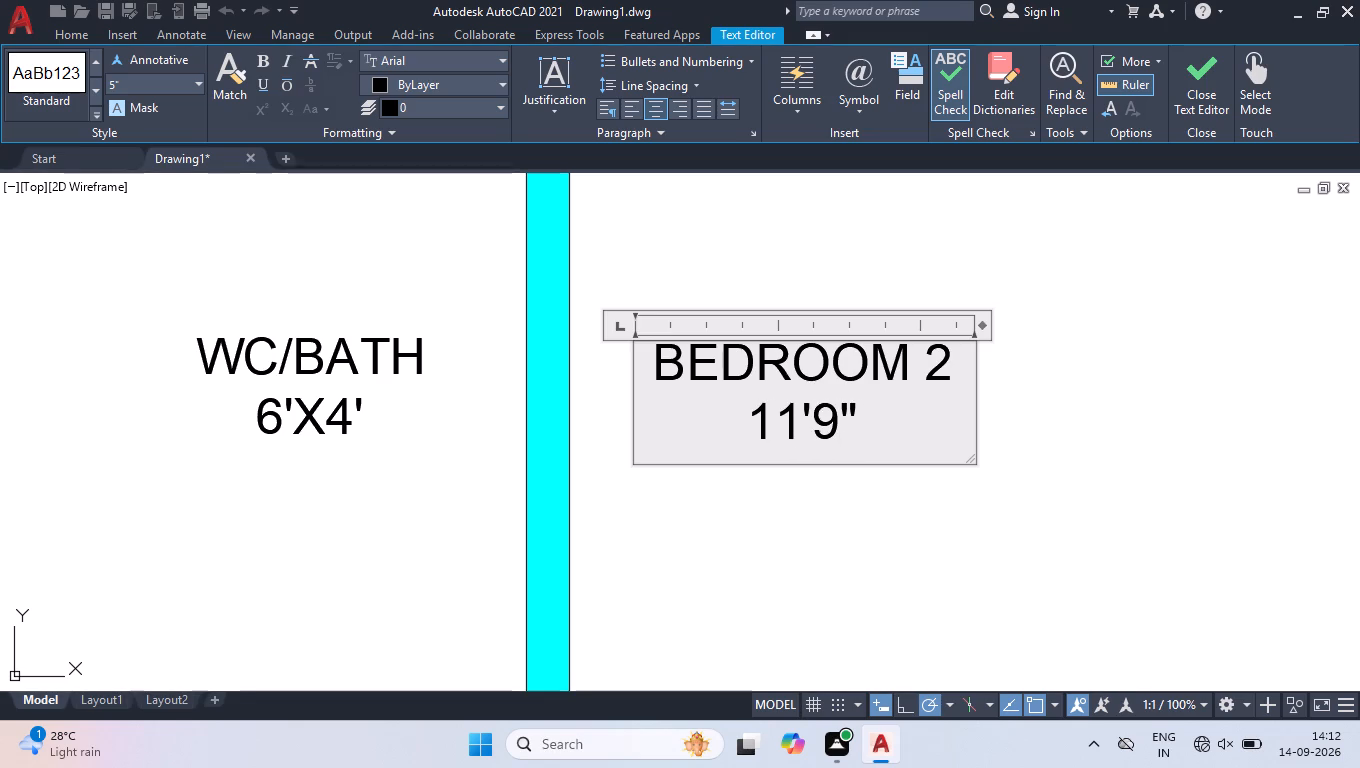
pyautogui.press('space')
pyautogui.write('X')
pyautogui.press('space')
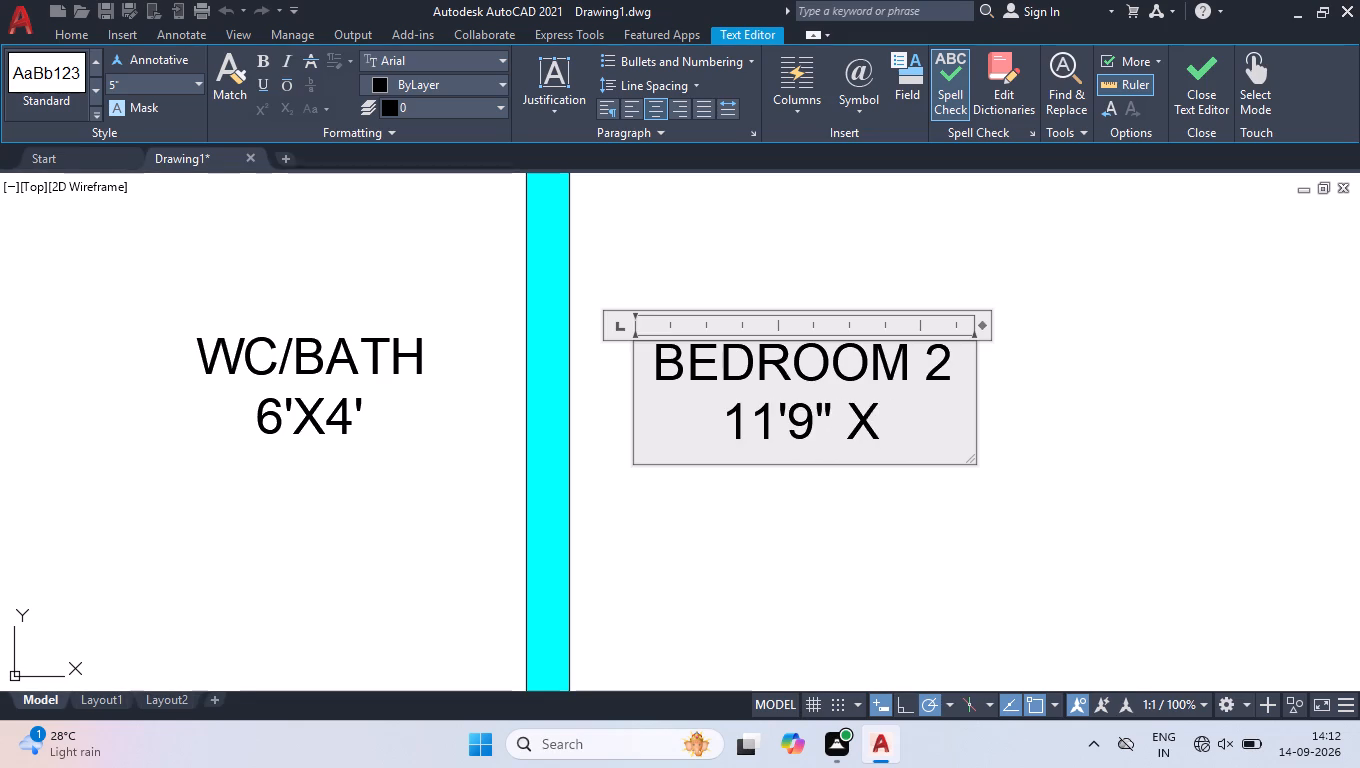
pyautogui.write('14\'0"')
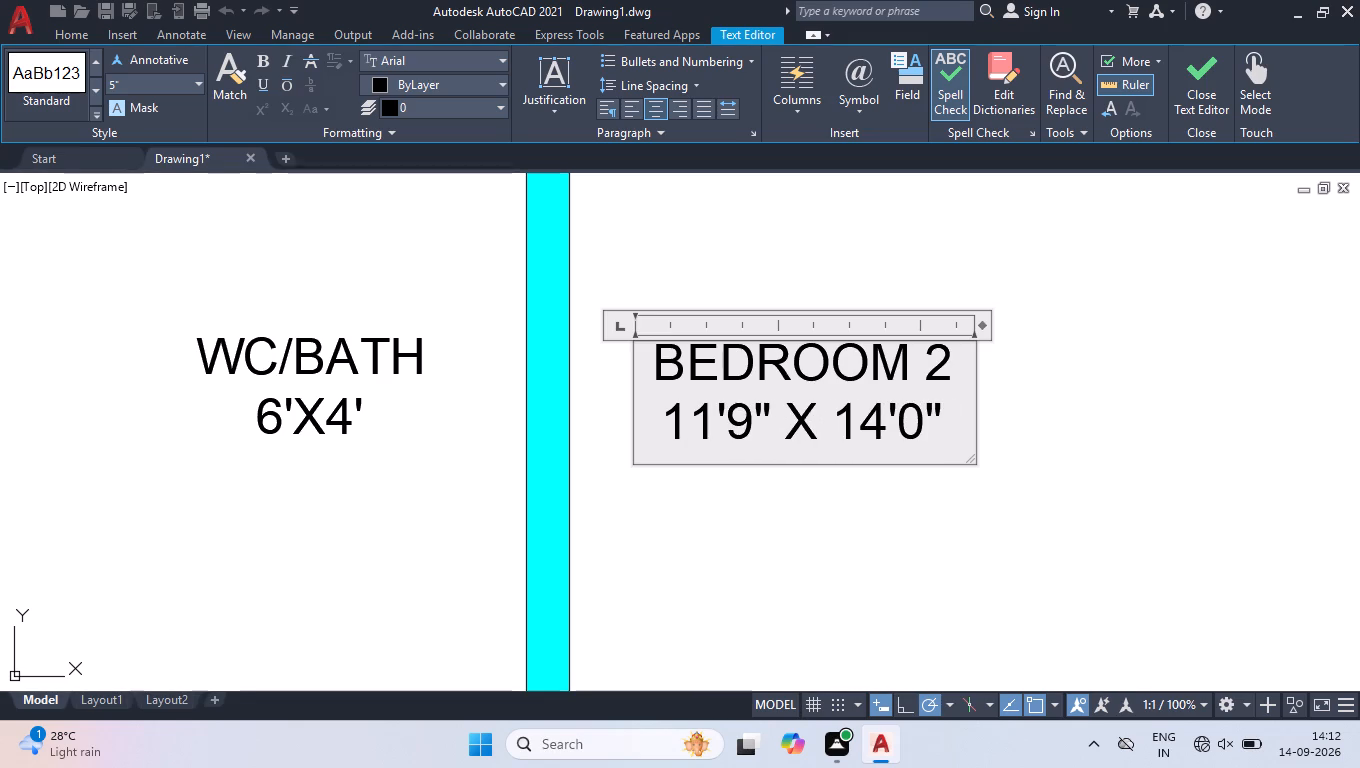
pyautogui.click(552, 527)
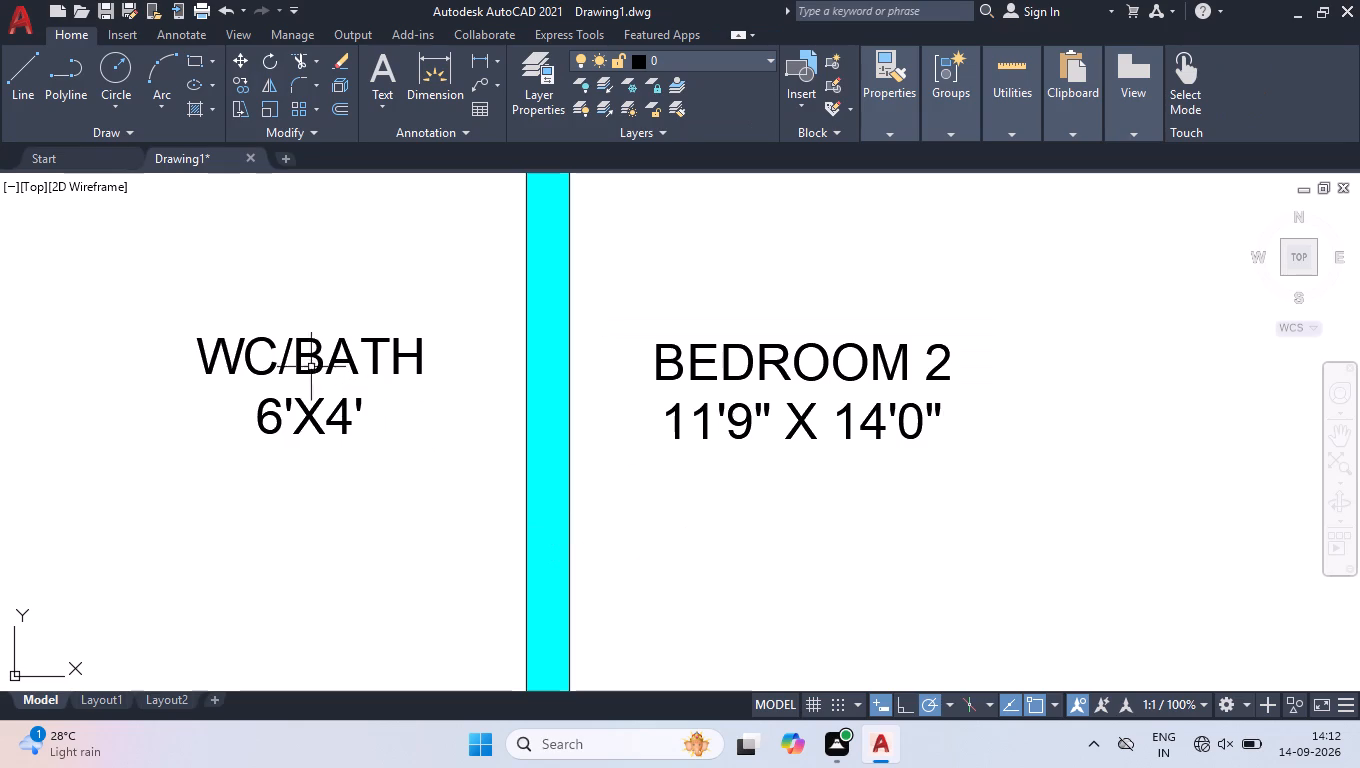
# Replace the label in the room west of Bedroom 2 with BEDROOM 1 over 11'9" X 14'0", widening its text box to fit.
pyautogui.scroll(-2, 433, 447)
pyautogui.scroll(2, 339, 377)
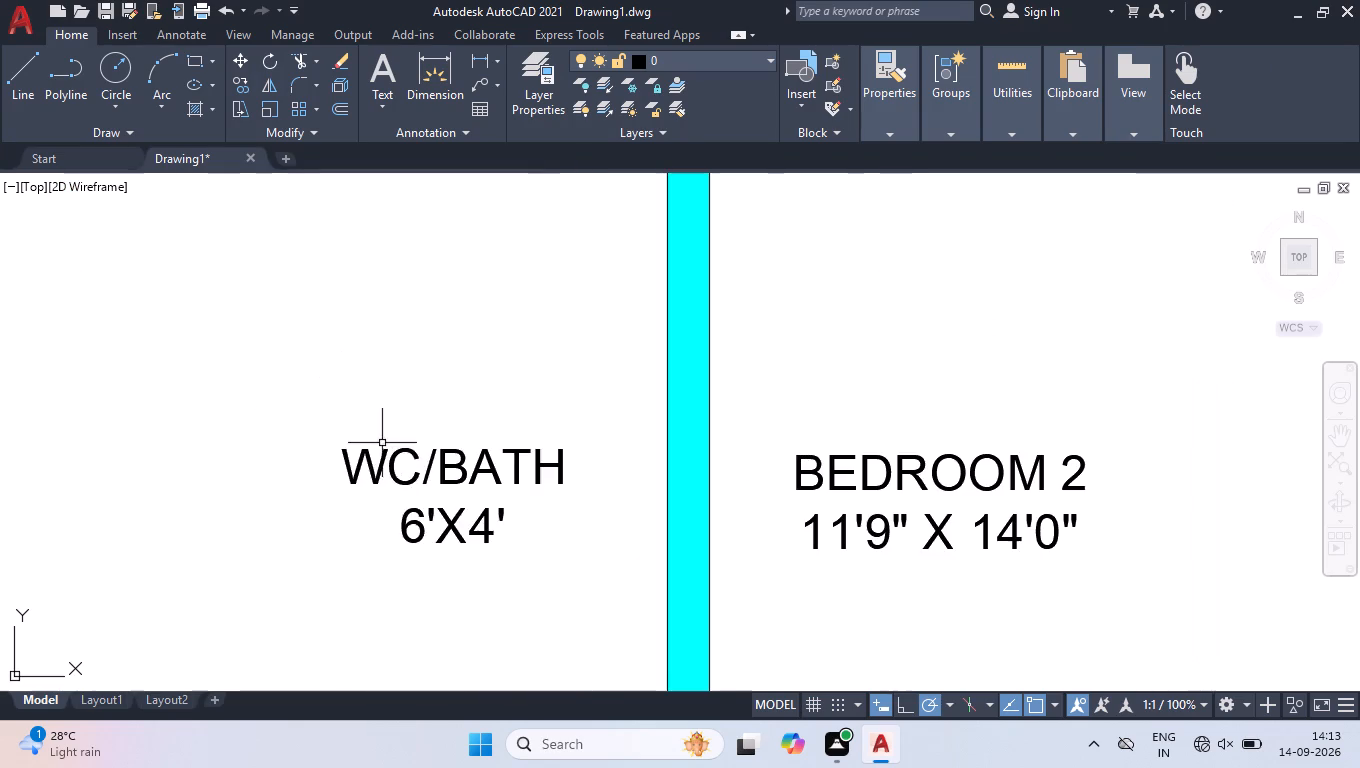
pyautogui.doubleClick(437, 538)
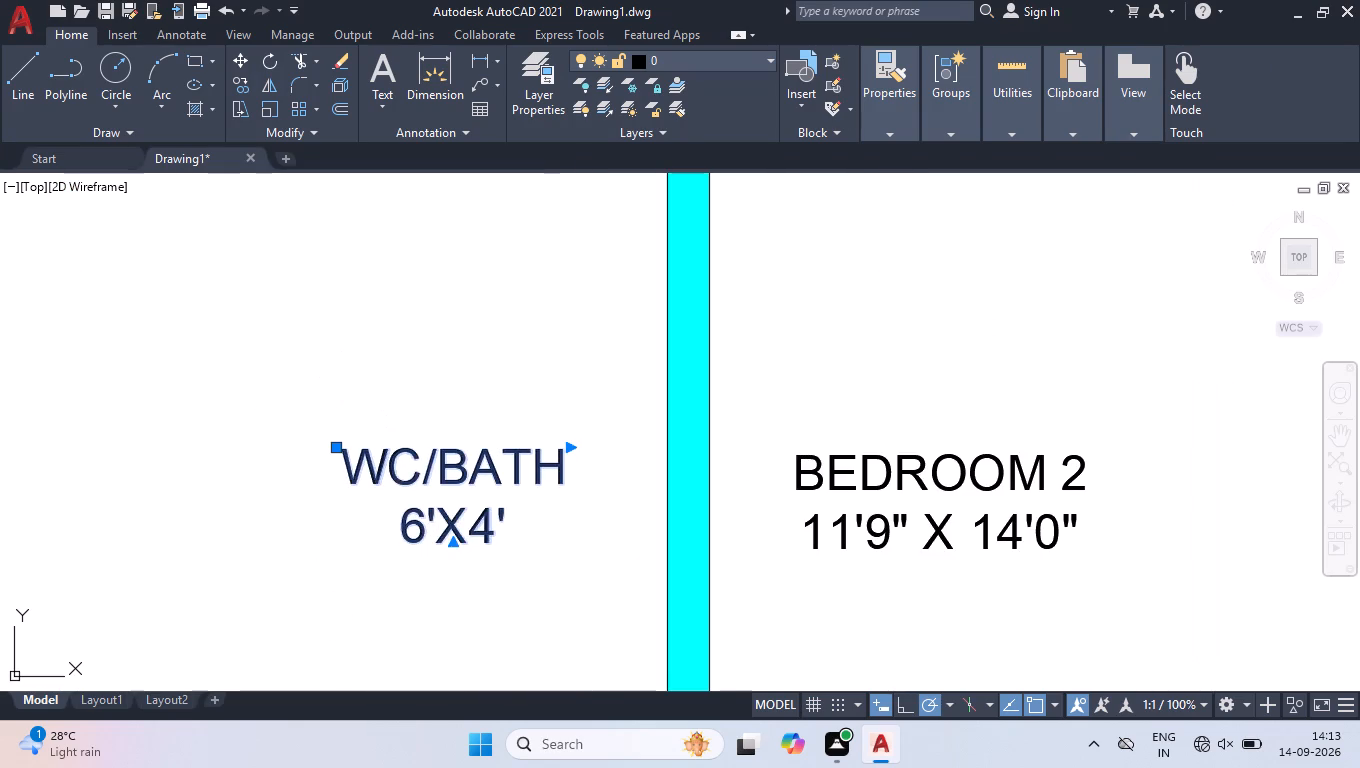
pyautogui.hotkey('ctrl', 'a')
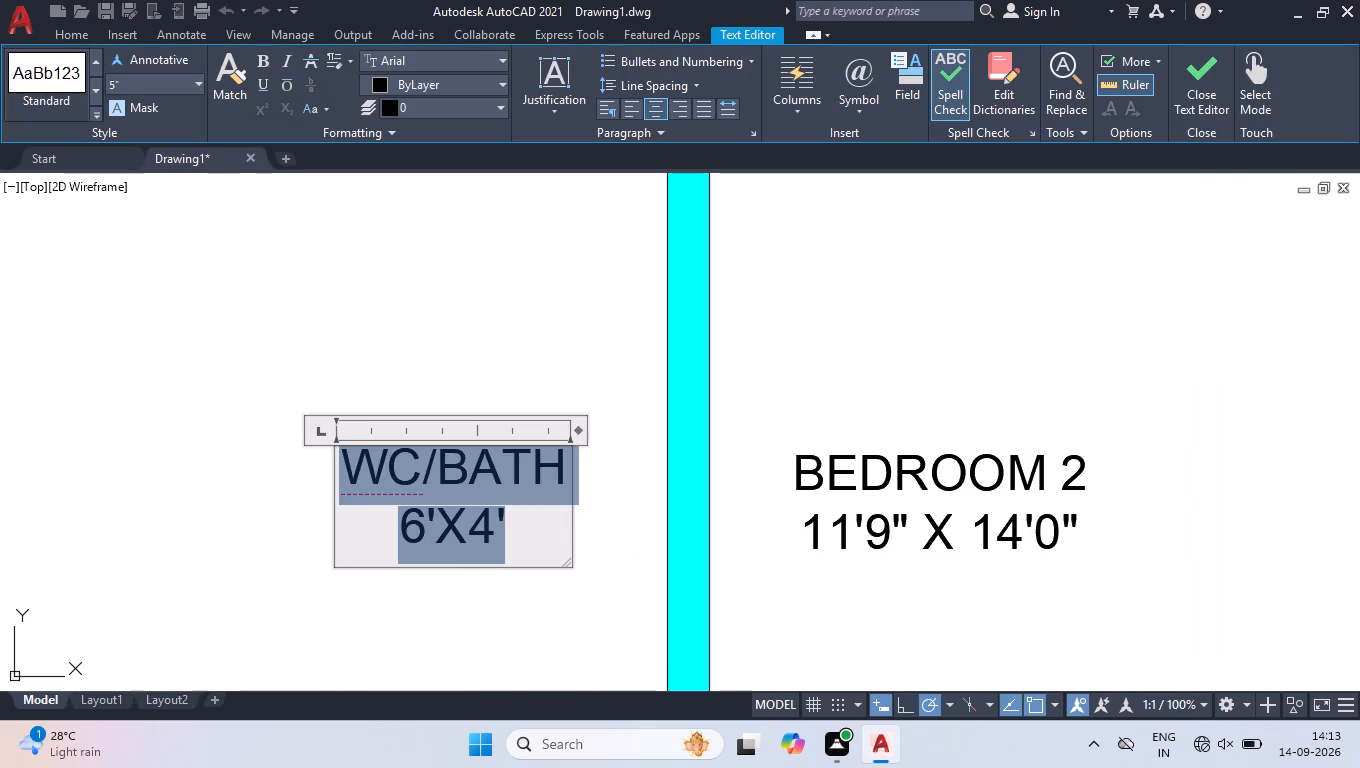
pyautogui.press('b')
pyautogui.press('e')
pyautogui.press('d')
pyautogui.press('r')
pyautogui.press('o')
pyautogui.press('o')
pyautogui.press('m')
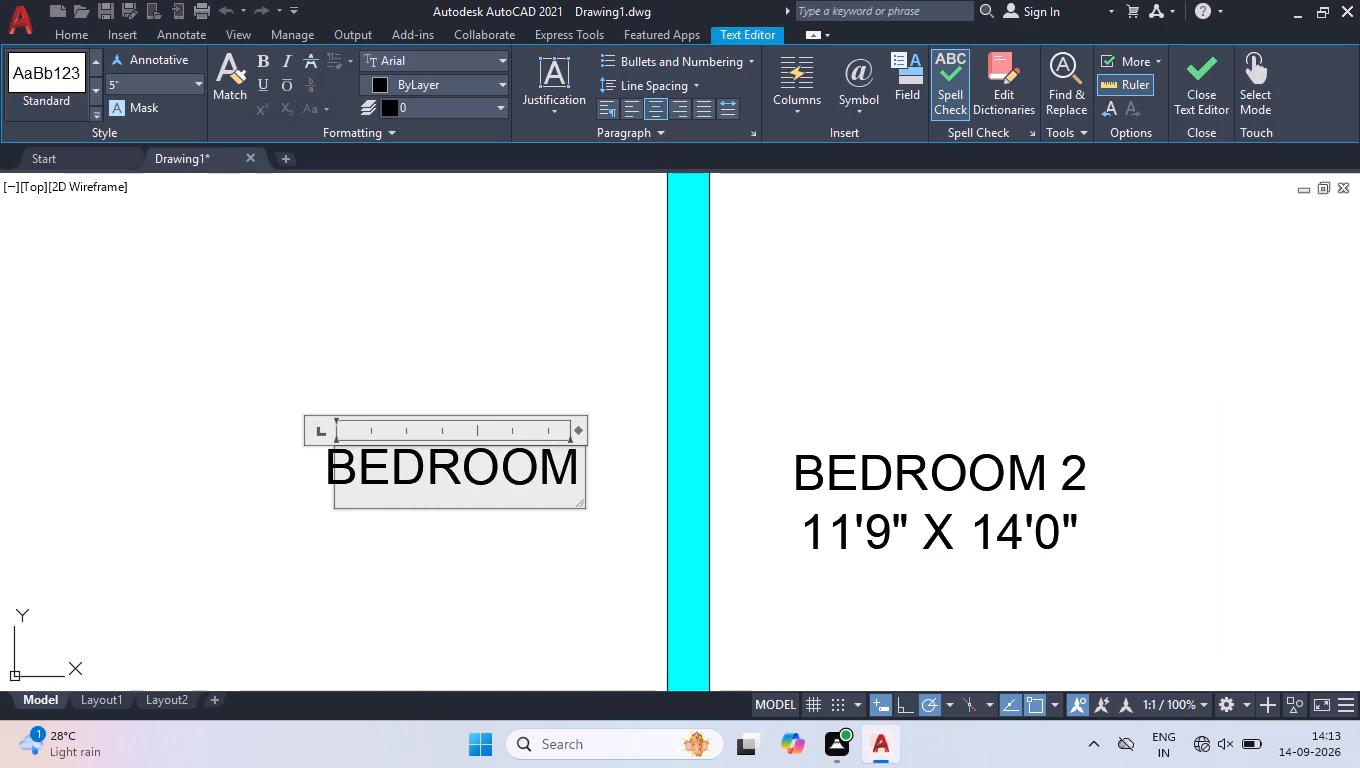
pyautogui.press('space')
pyautogui.press('1')
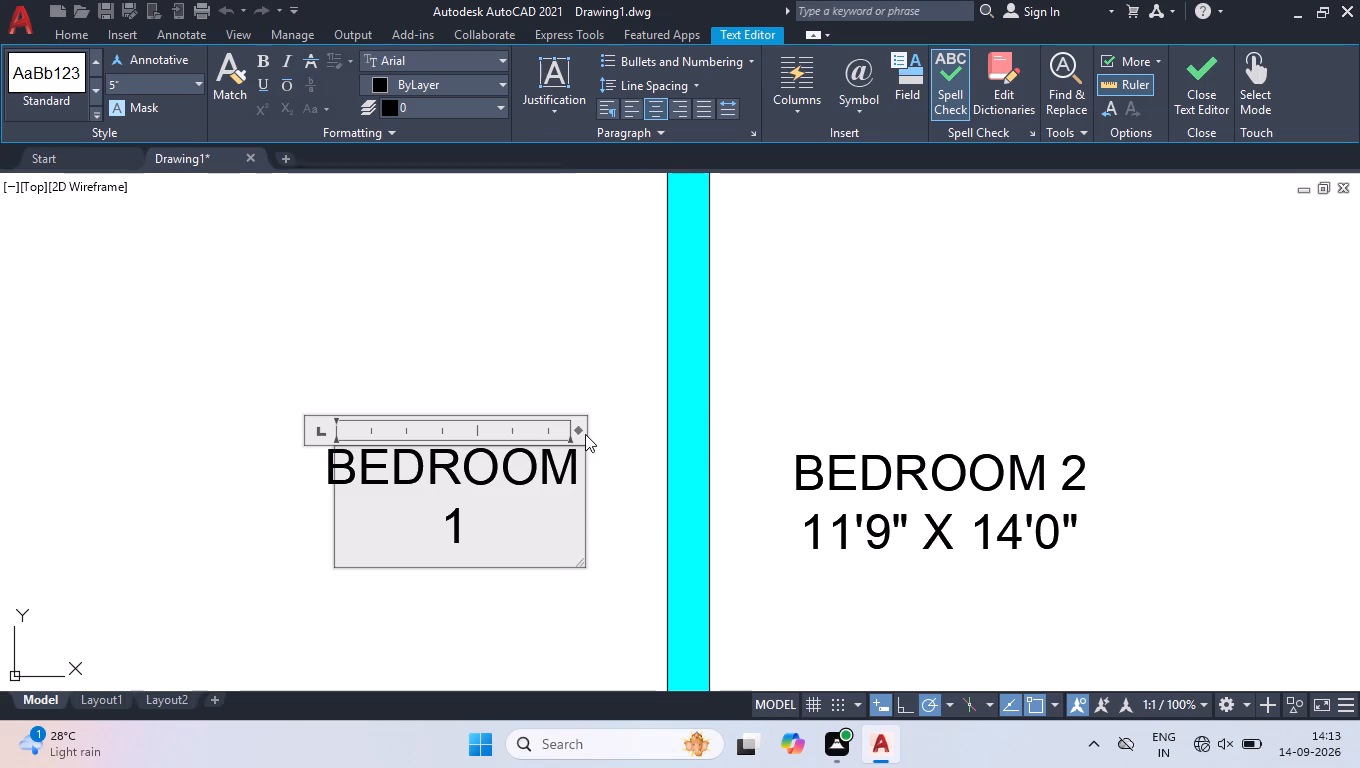
pyautogui.moveTo(576, 428); pyautogui.dragTo(660, 400)
pyautogui.press('Return')
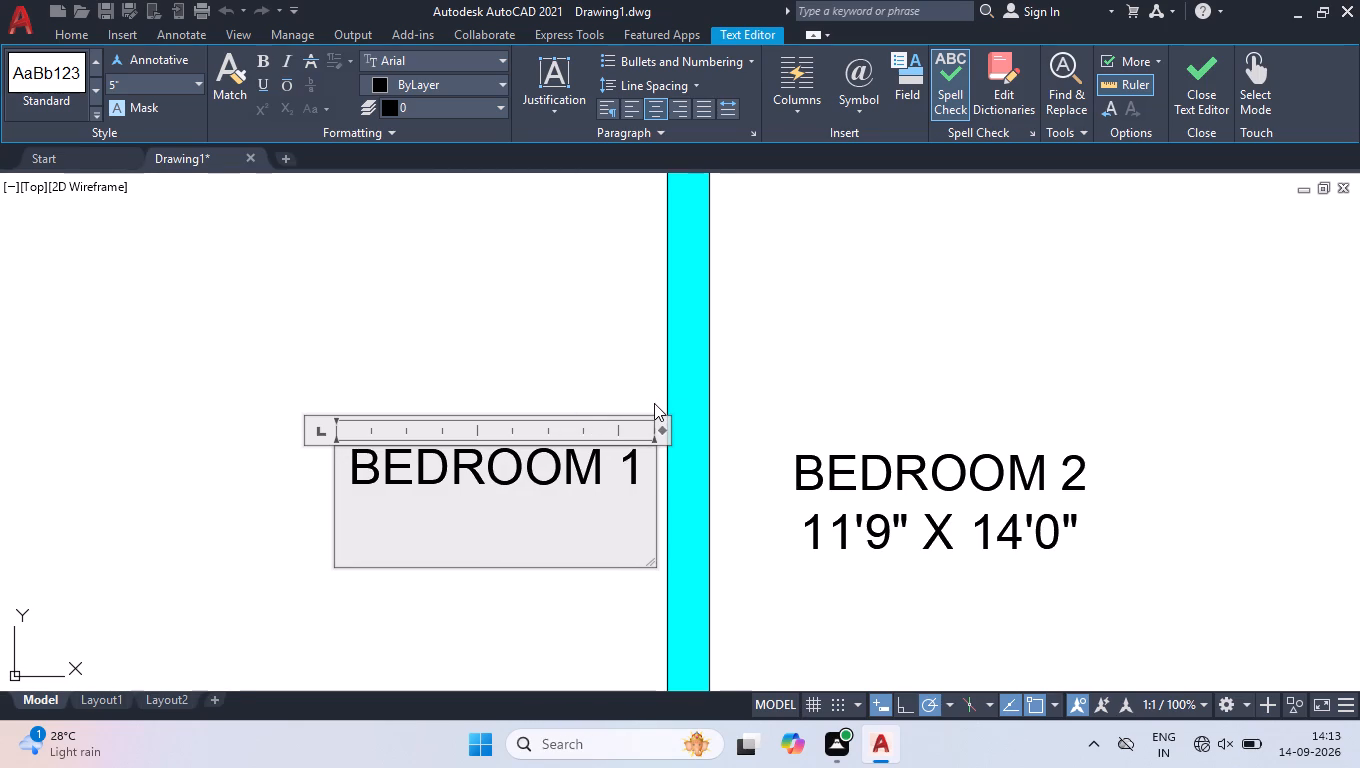
pyautogui.write('11\'9" X 14\'0"')
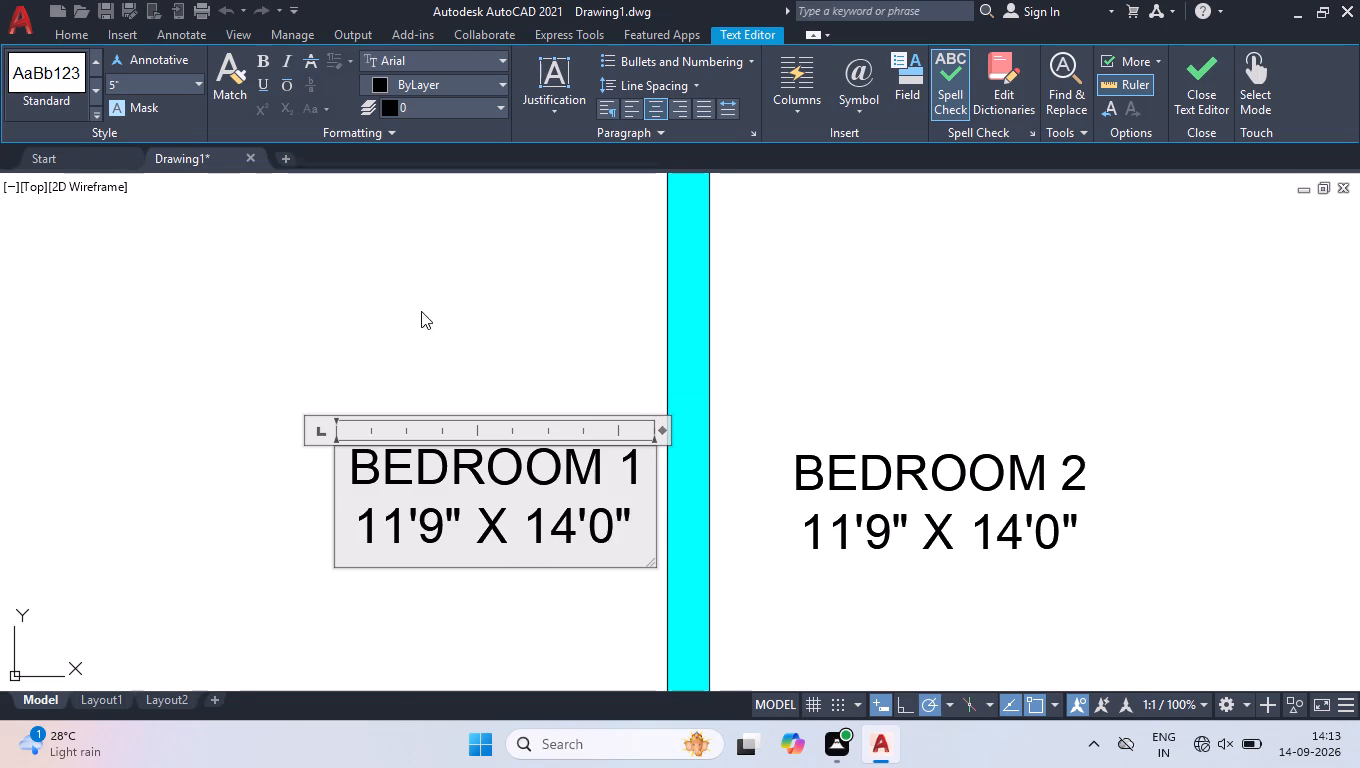
pyautogui.click(420, 312)
# Replace the label in the room between the two WC/baths with PASSAGE/O.T.S over 11'0" X 4'0", widening its text box to fit.
pyautogui.scroll(-4, 441, 469)
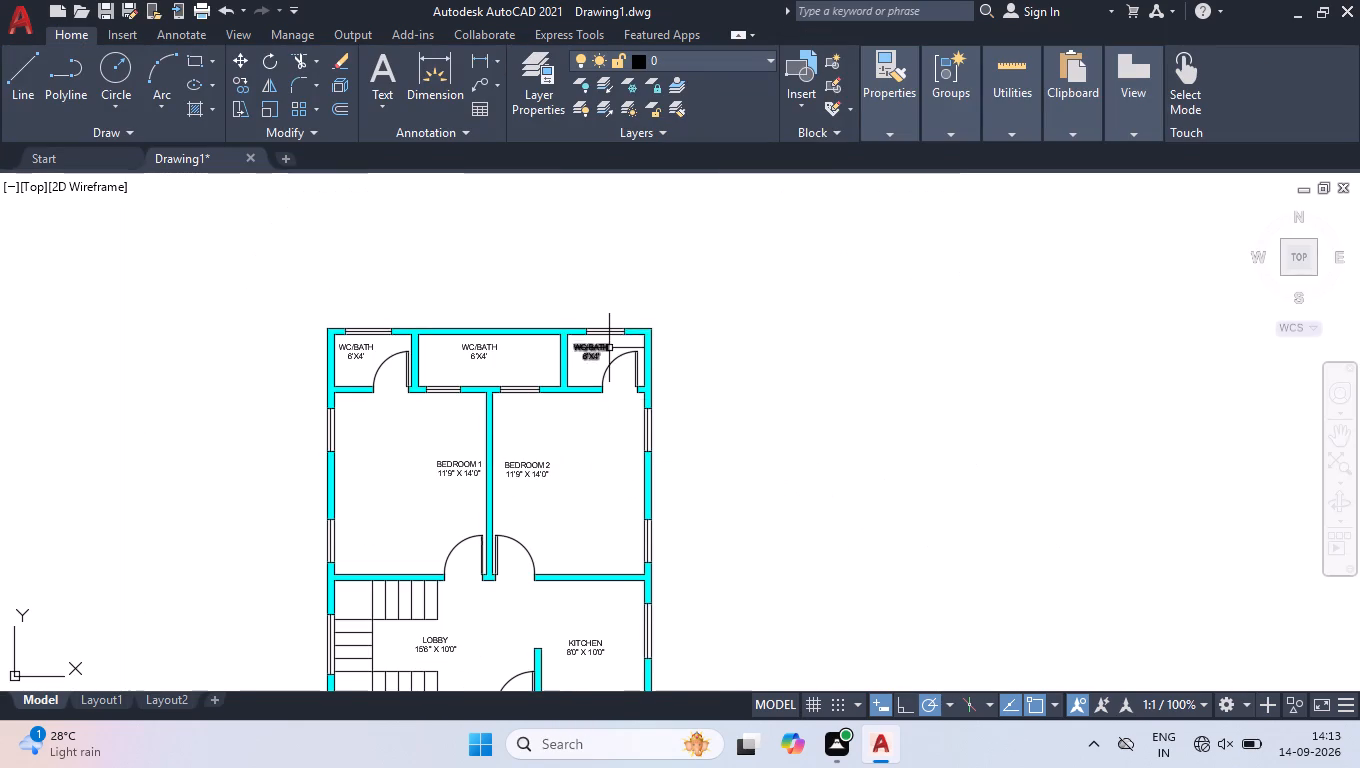
pyautogui.scroll(2, 609, 348)
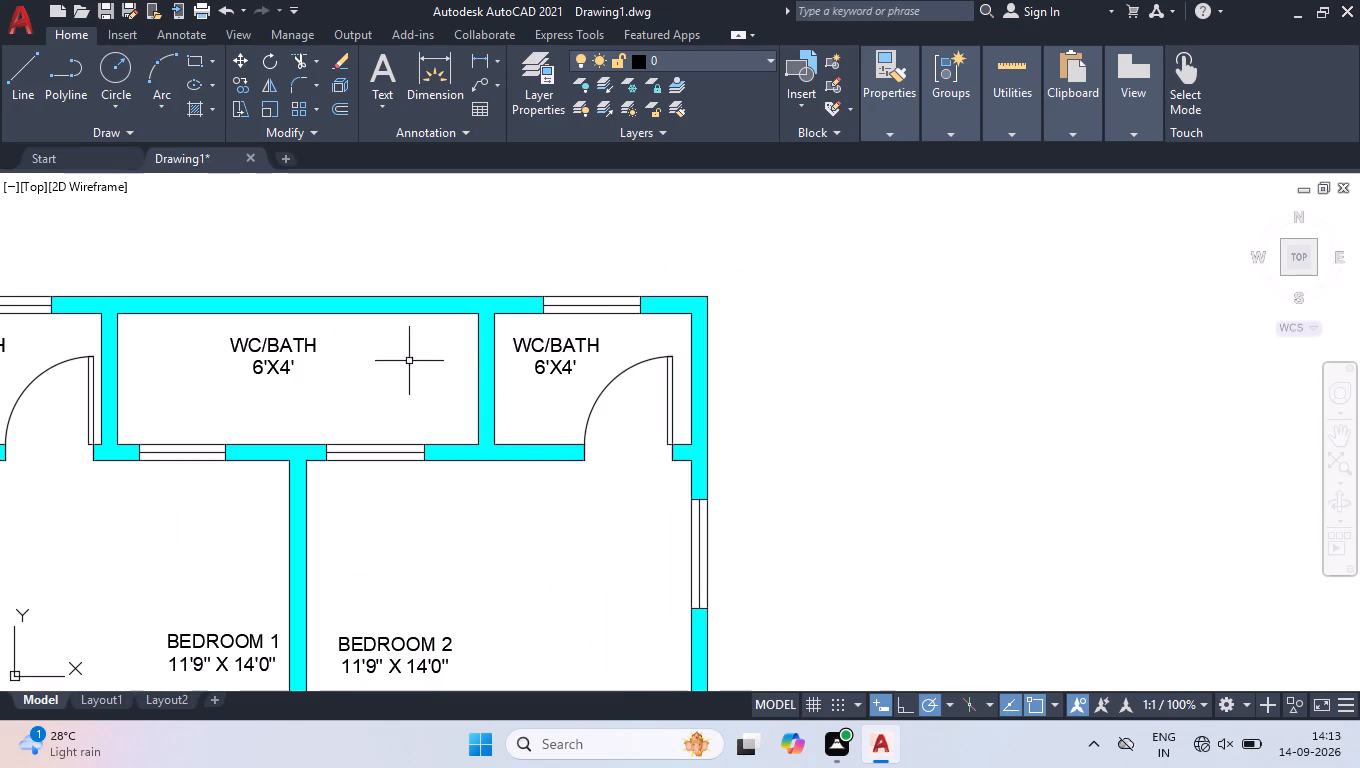
pyautogui.scroll(1, 273, 366)
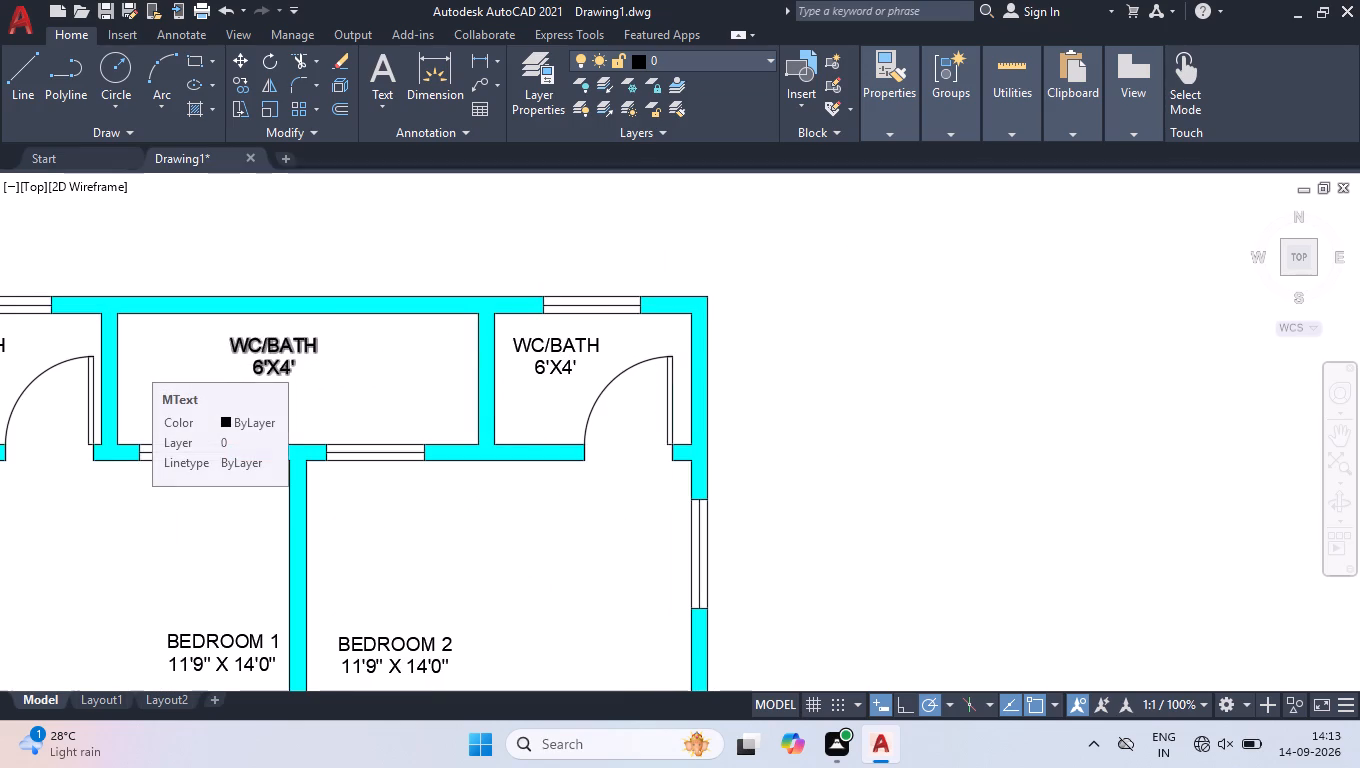
pyautogui.scroll(1, 95, 354)
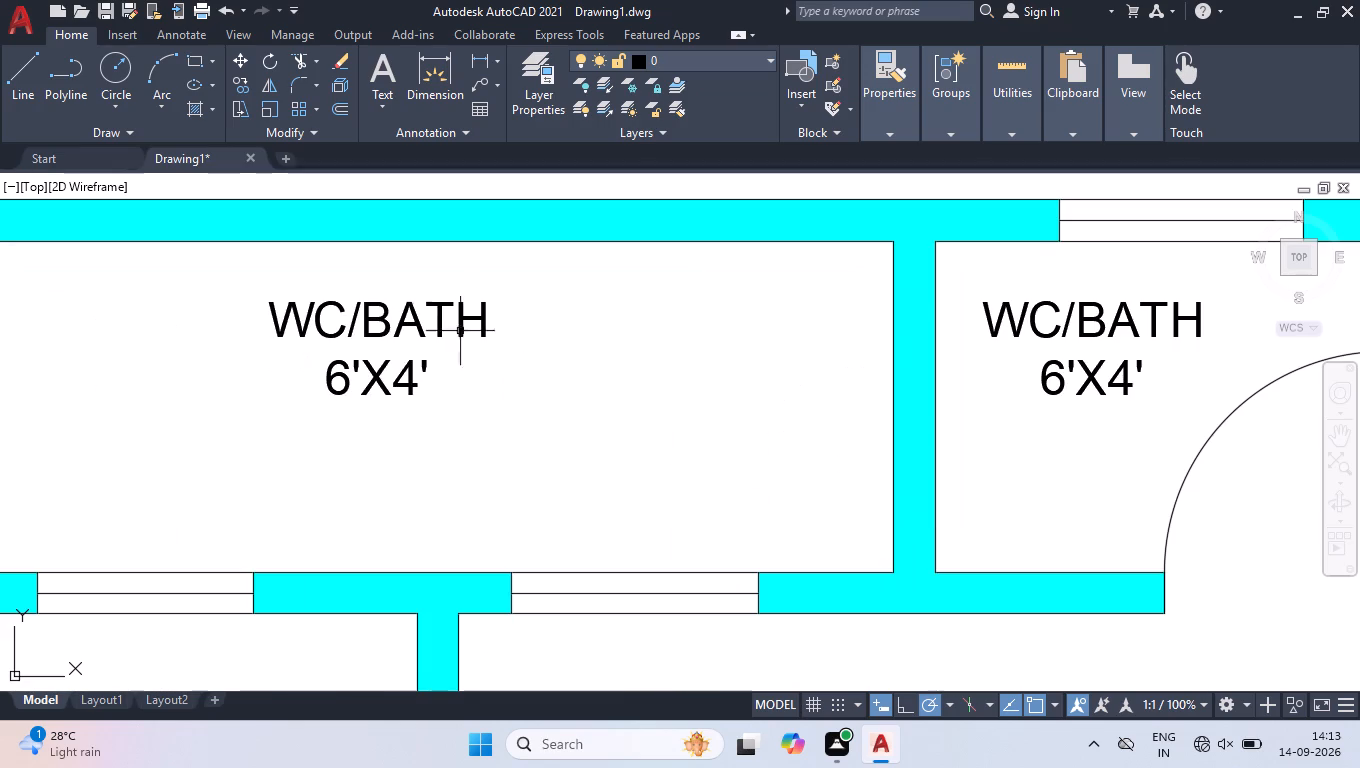
pyautogui.doubleClick(454, 307)
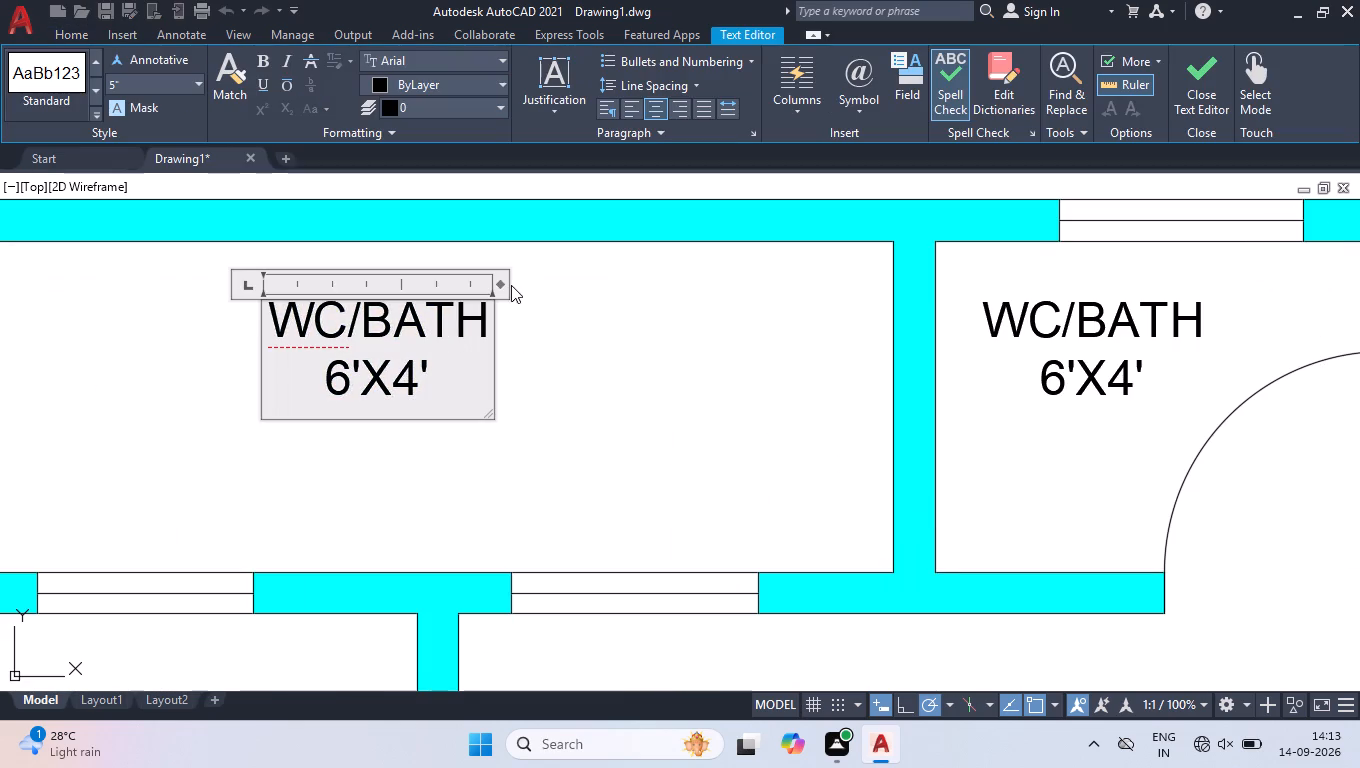
pyautogui.moveTo(503, 281); pyautogui.dragTo(806, 244)
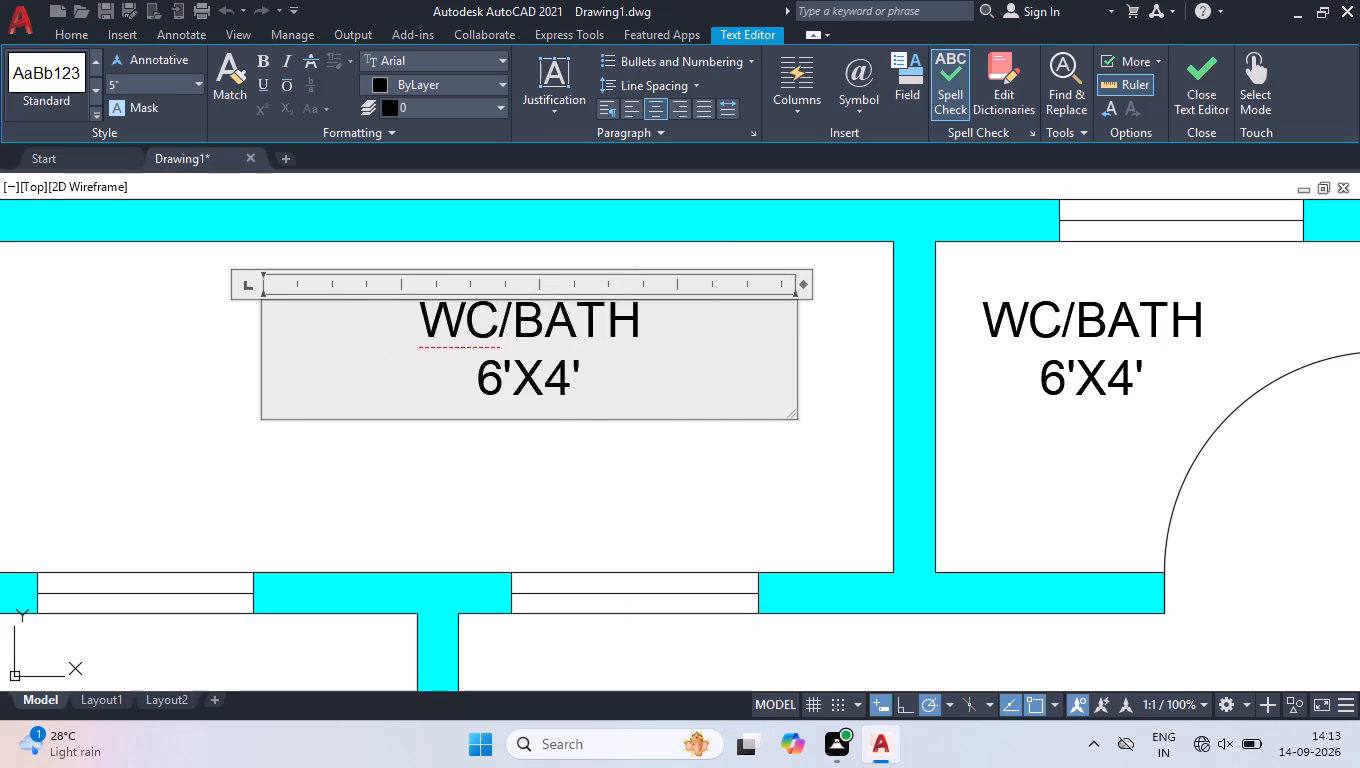
pyautogui.moveTo(616, 387); pyautogui.dragTo(259, 293)
pyautogui.write('PASSAGE')
pyautogui.press('space')
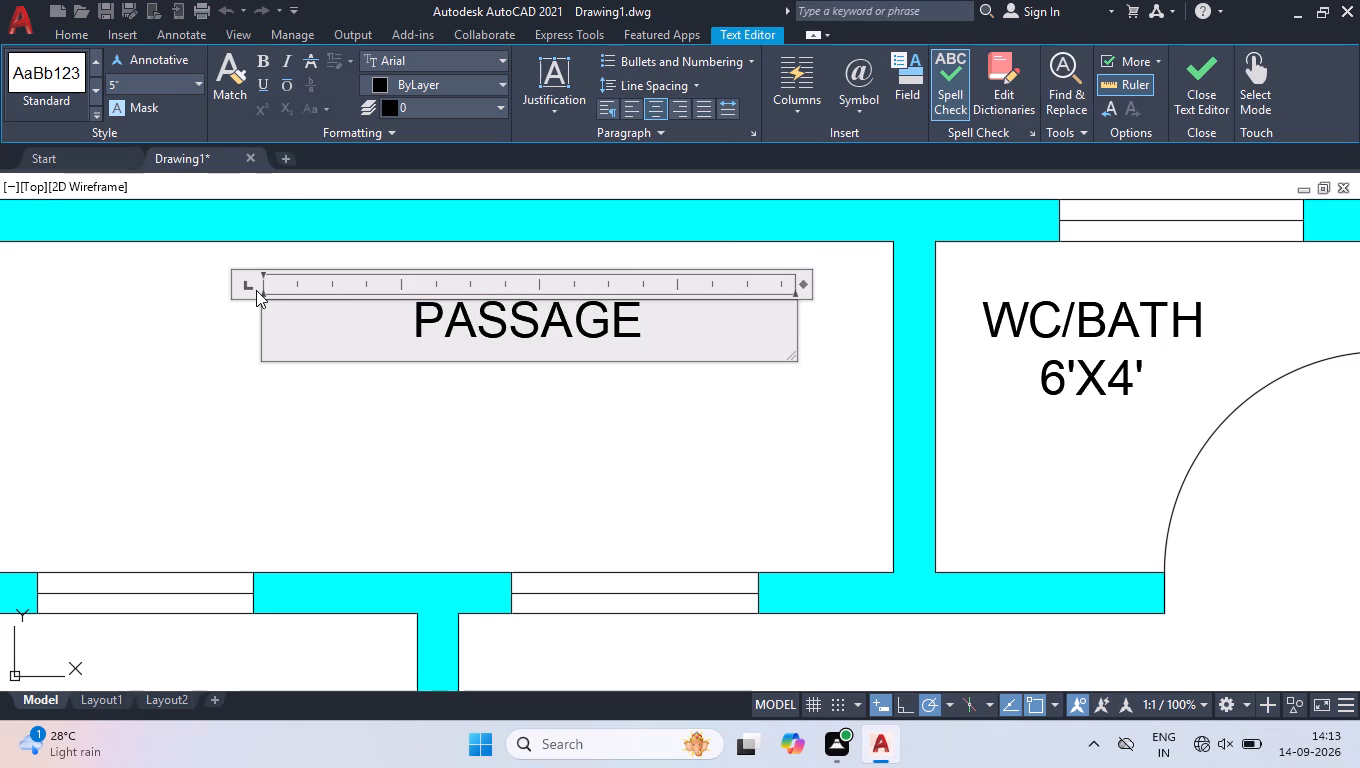
pyautogui.press('BackSpace')
pyautogui.press('/')
pyautogui.press('o')
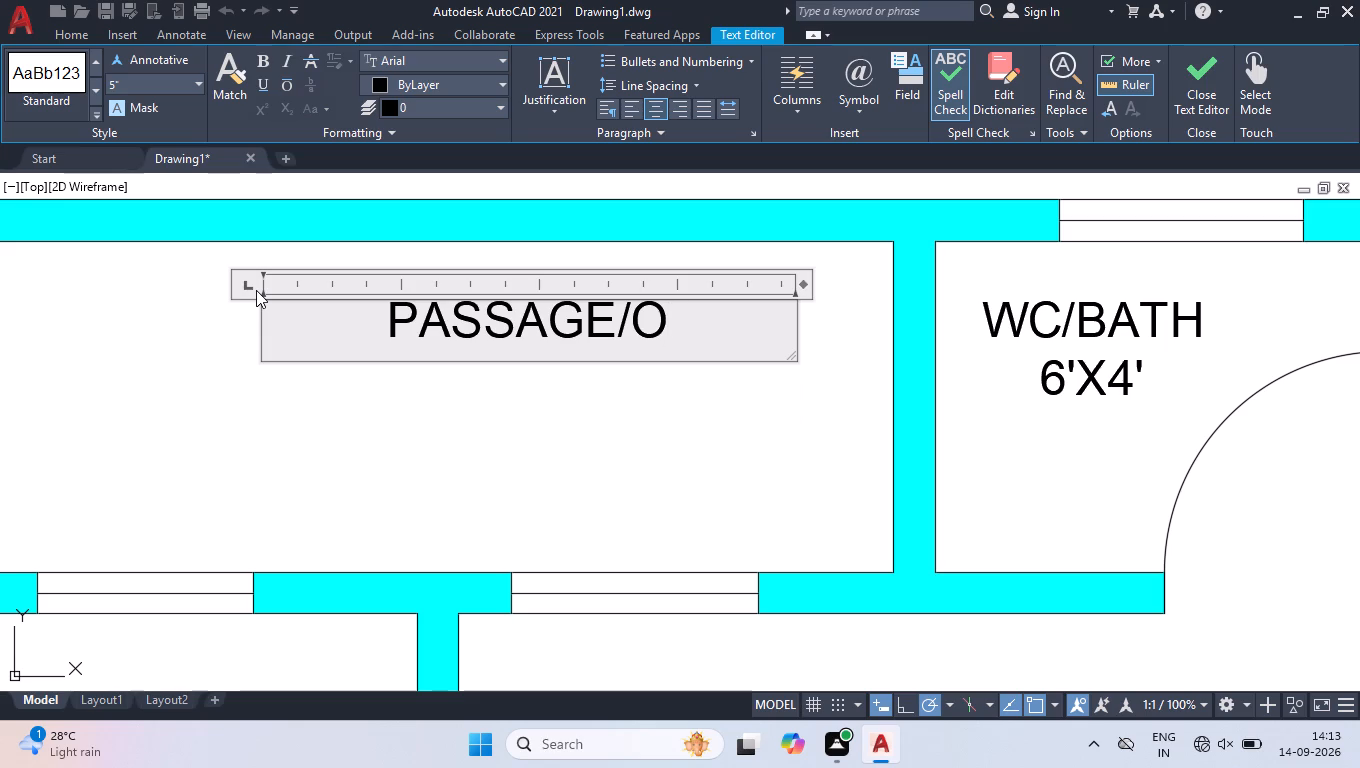
pyautogui.write('.T.S')
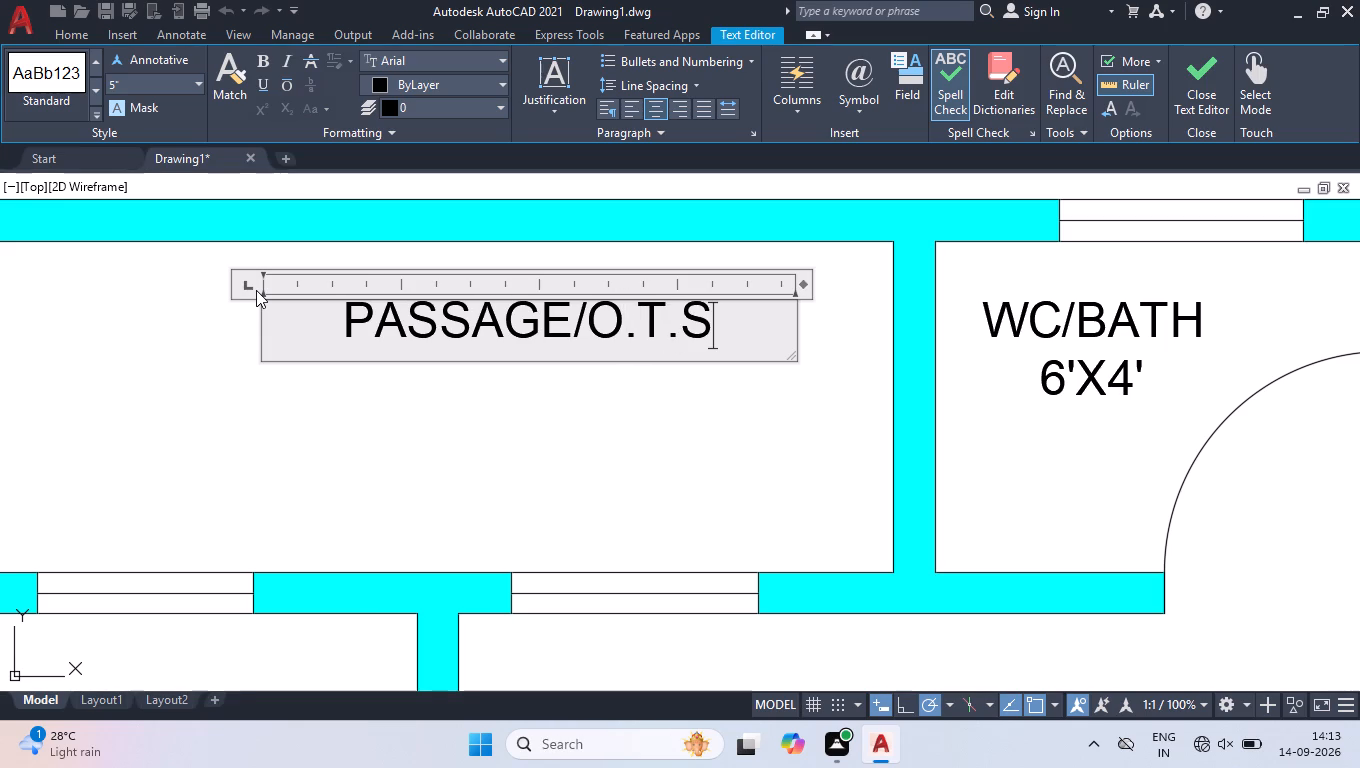
pyautogui.press('Return')
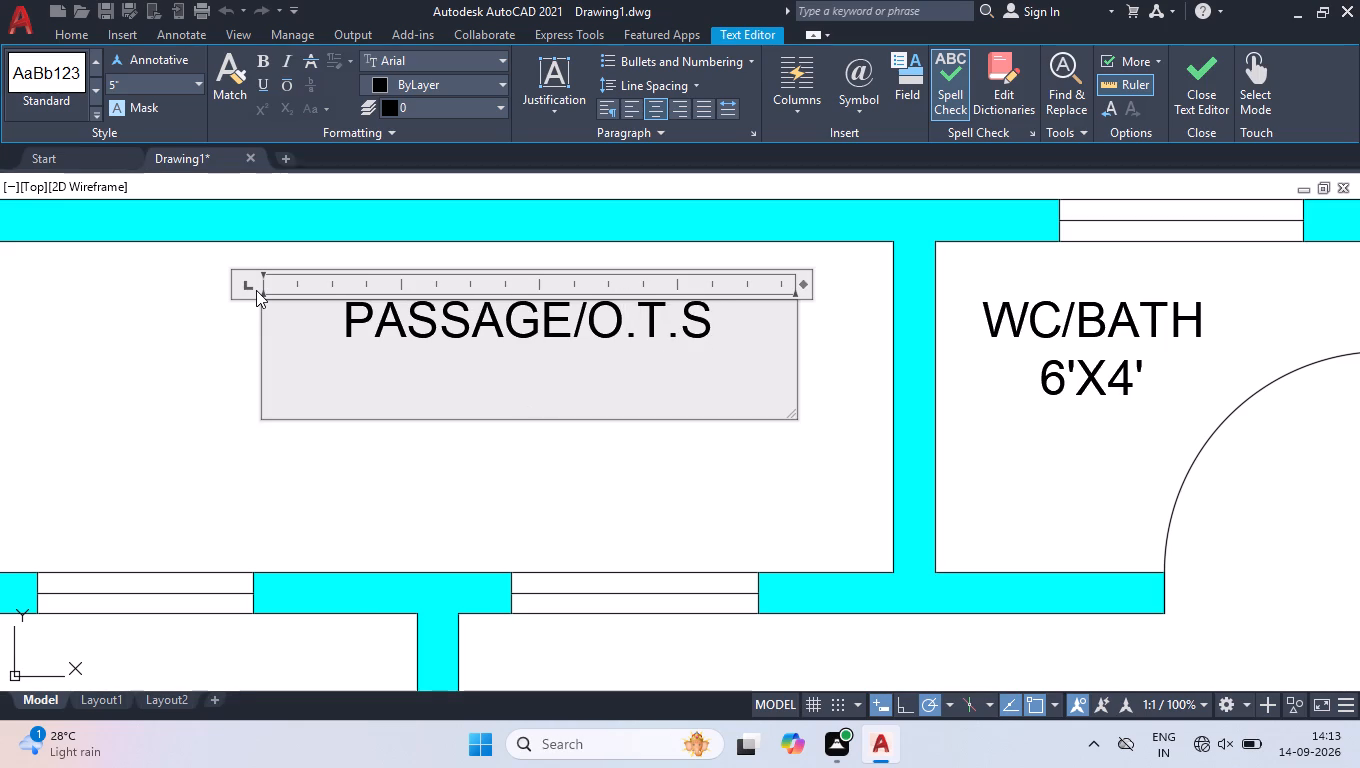
pyautogui.write('11')
pyautogui.write('\'0" X')
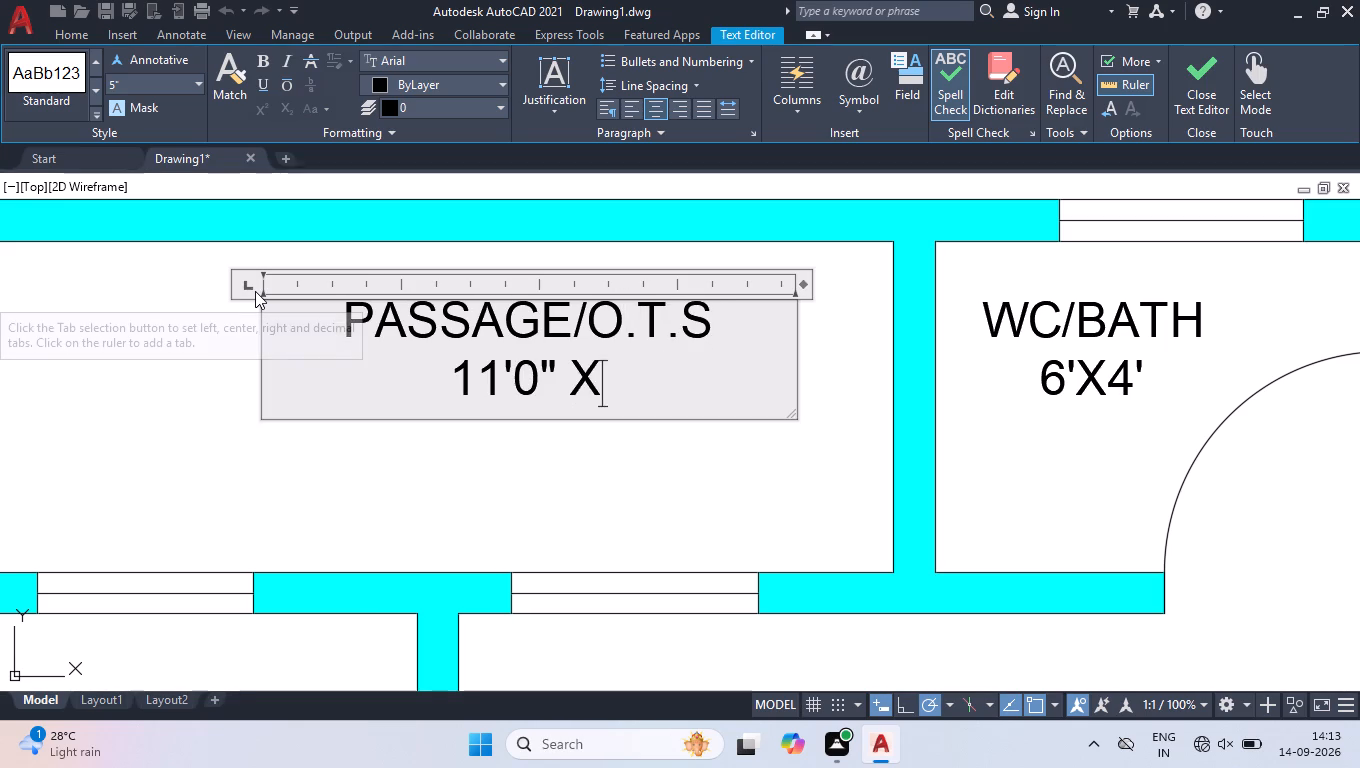
pyautogui.press('space')
pyautogui.press('3')
pyautogui.press('BackSpace')
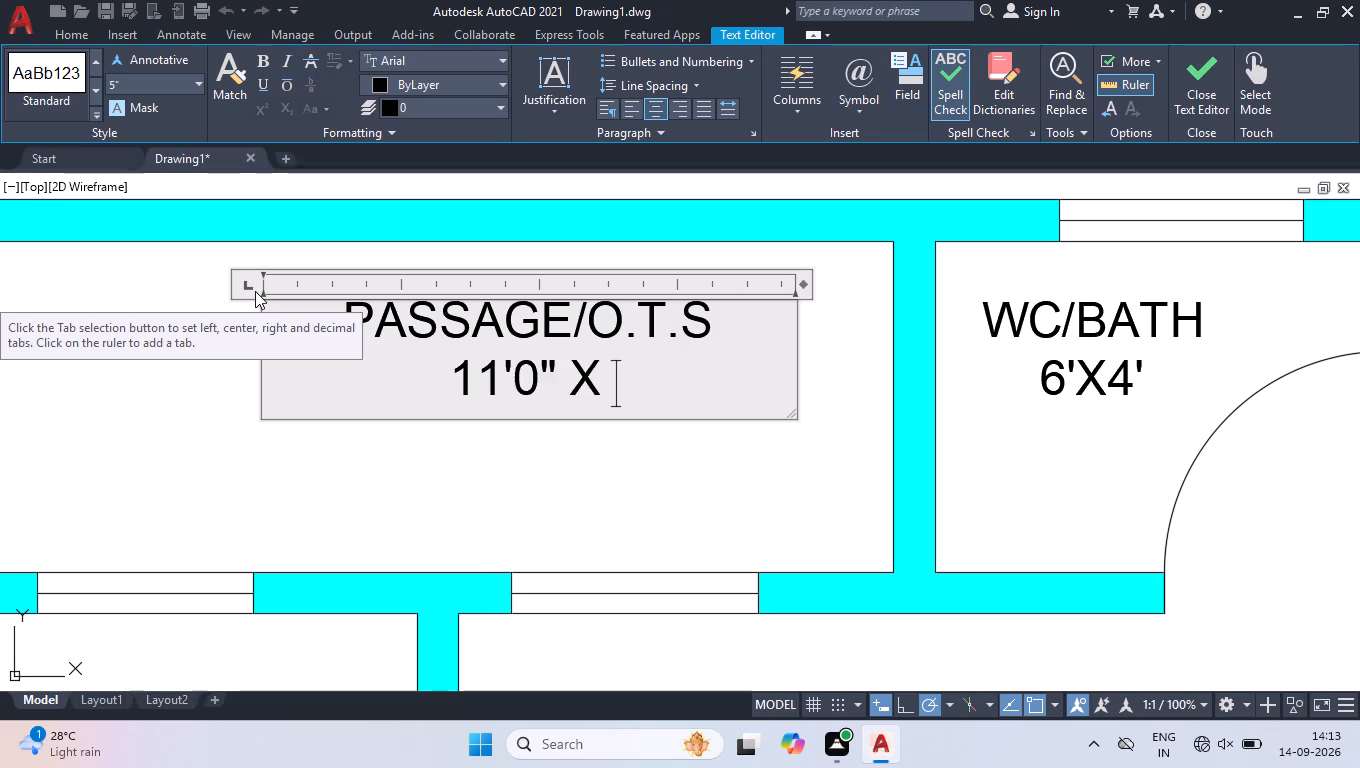
pyautogui.press('3')
pyautogui.press('BackSpace')
pyautogui.write('4\'0"')
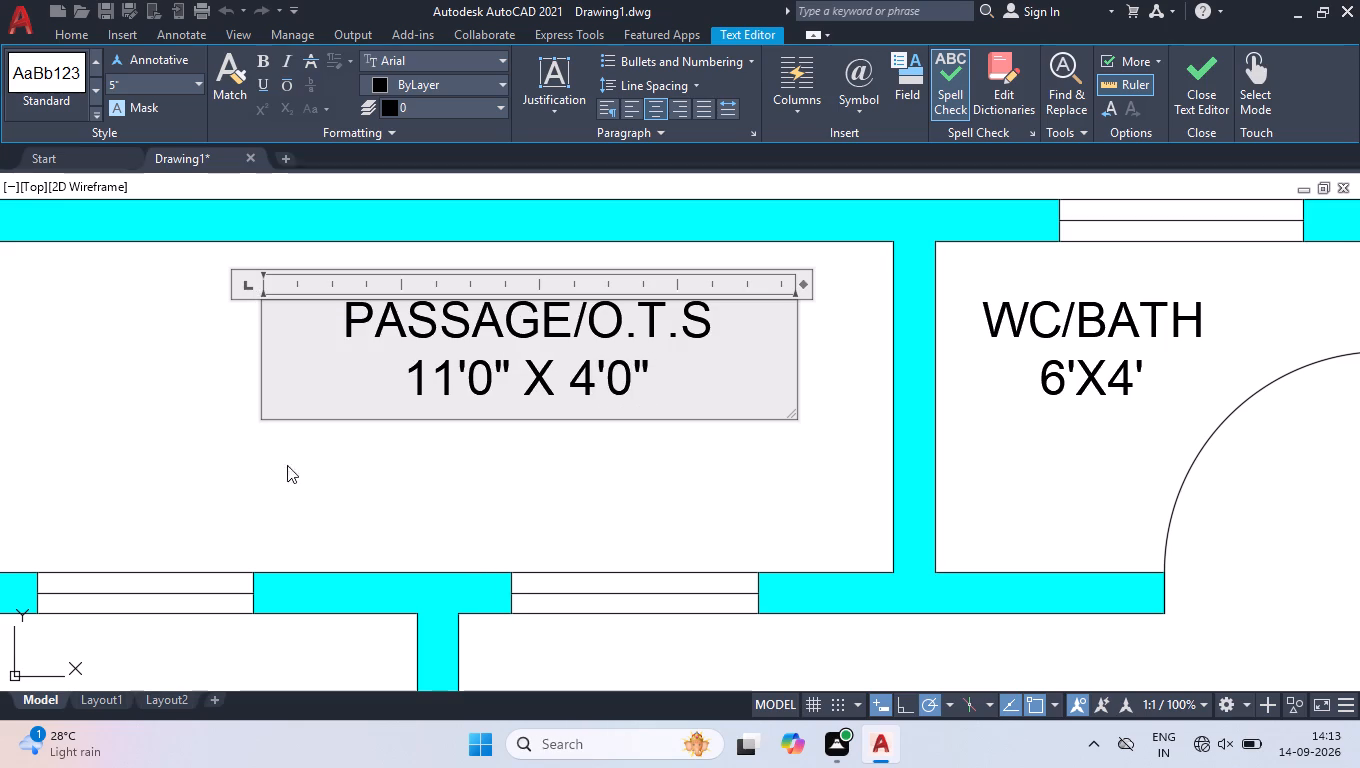
pyautogui.click(337, 541)
# Open DesignCenter and load the blocks of Home - Space Planner.dwg.
pyautogui.click(1309, 259)
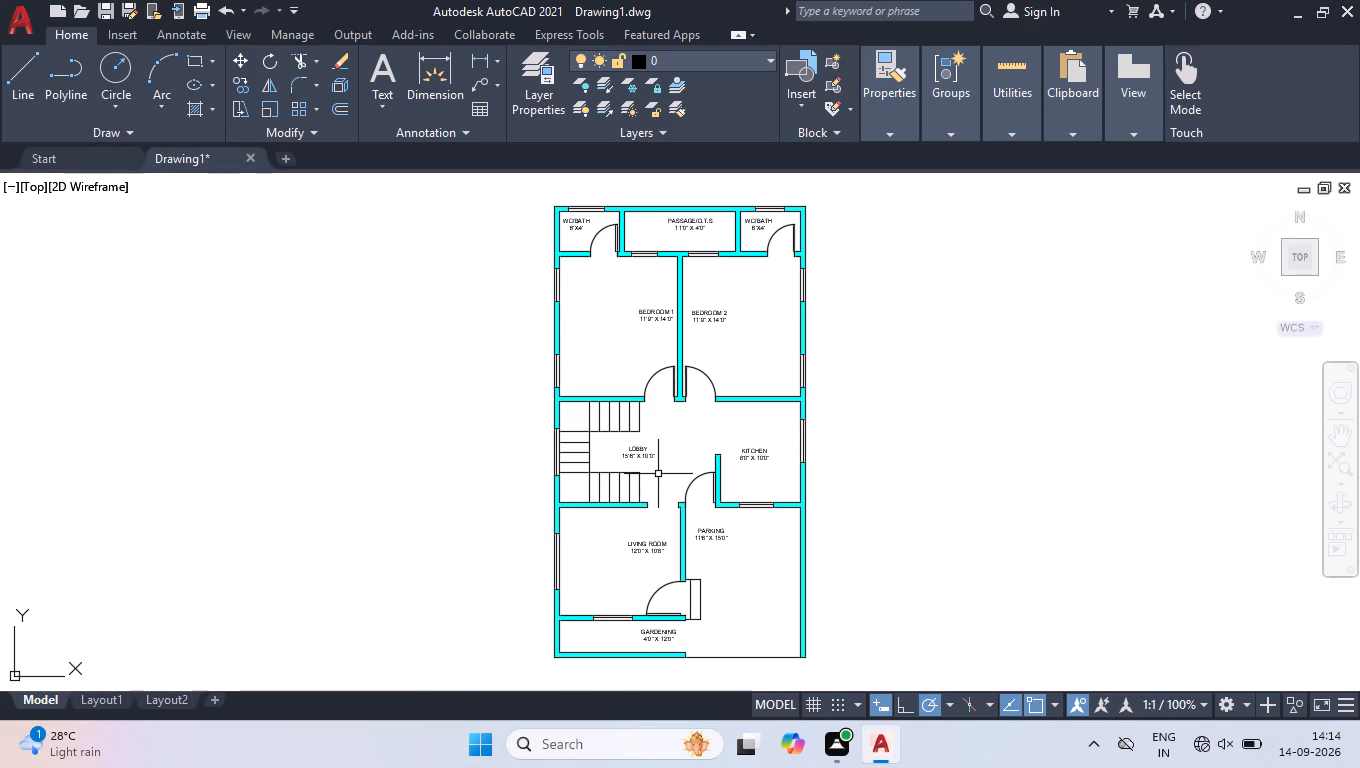
pyautogui.hotkey('ctrl', '2')
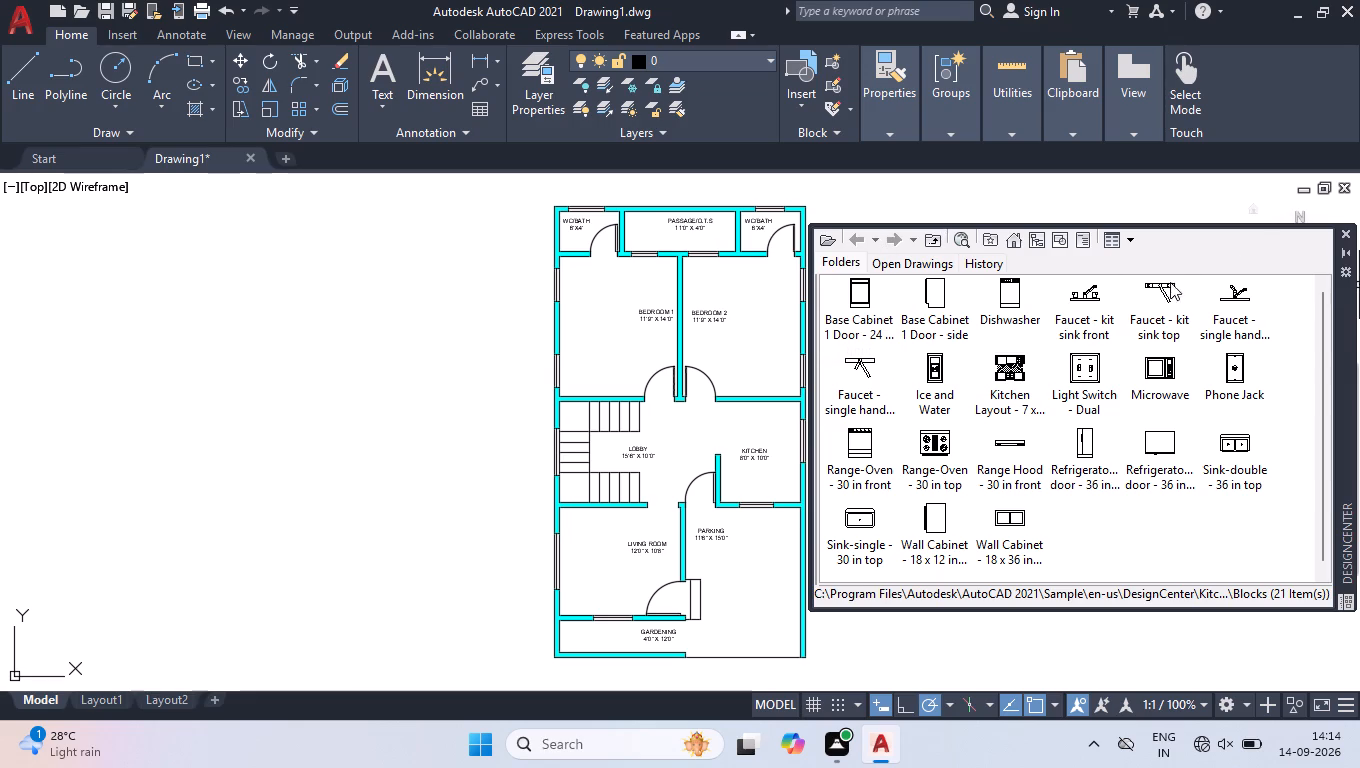
pyautogui.click(836, 241)
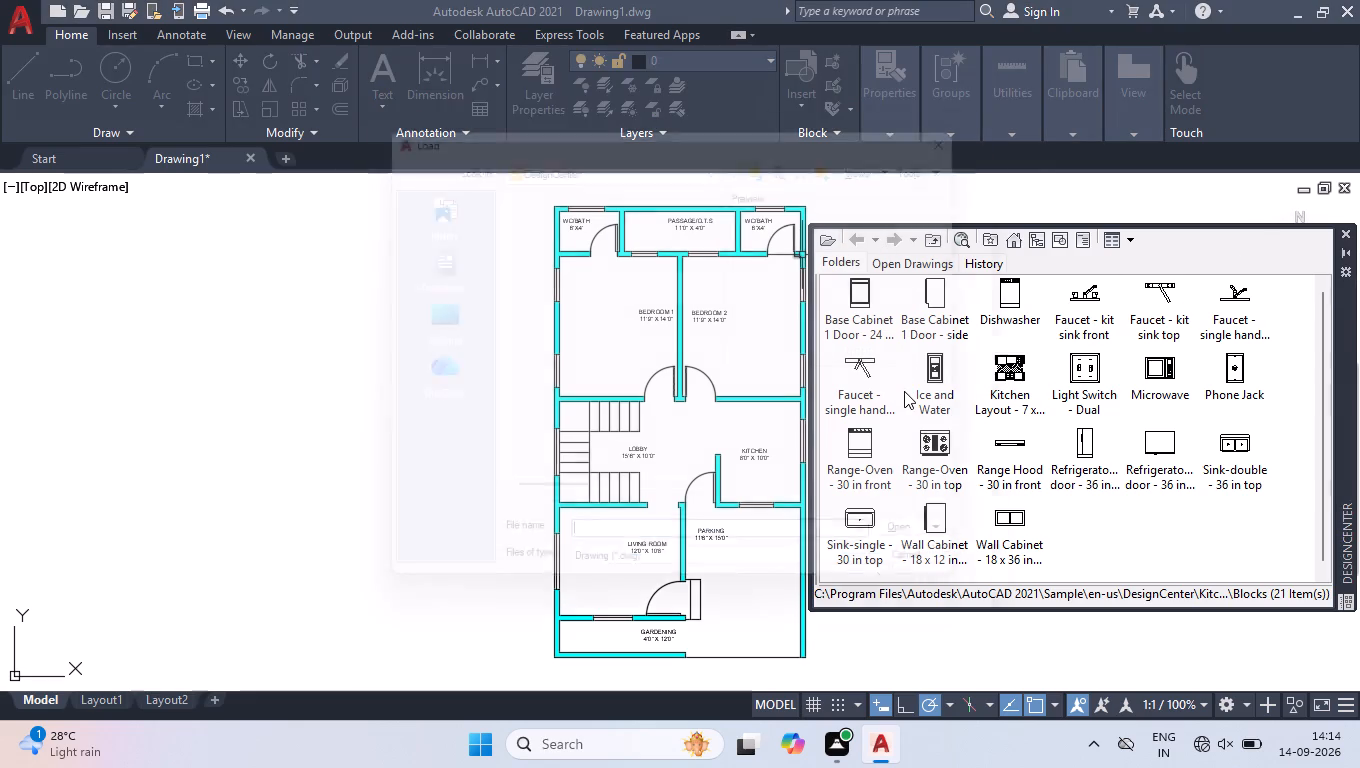
pyautogui.click(653, 330)
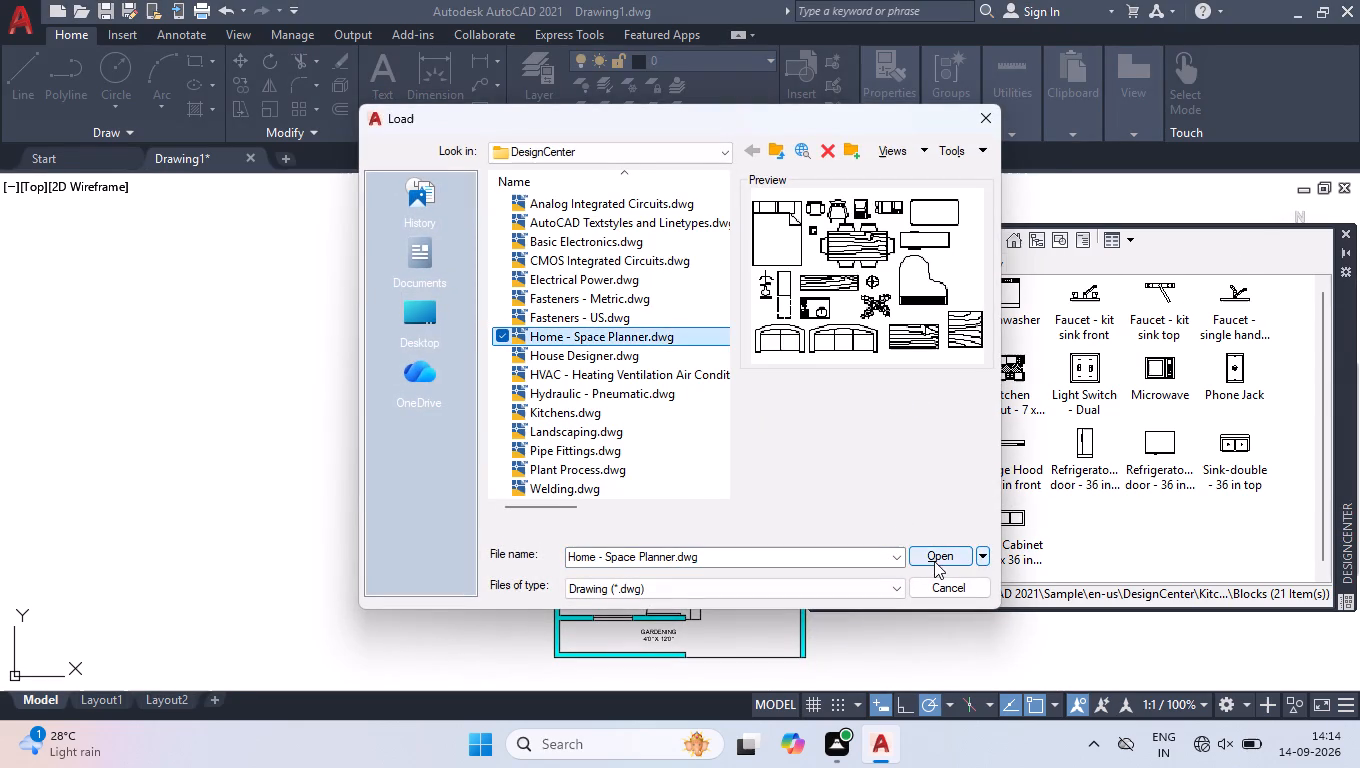
pyautogui.click(934, 561)
pyautogui.doubleClick(875, 295)
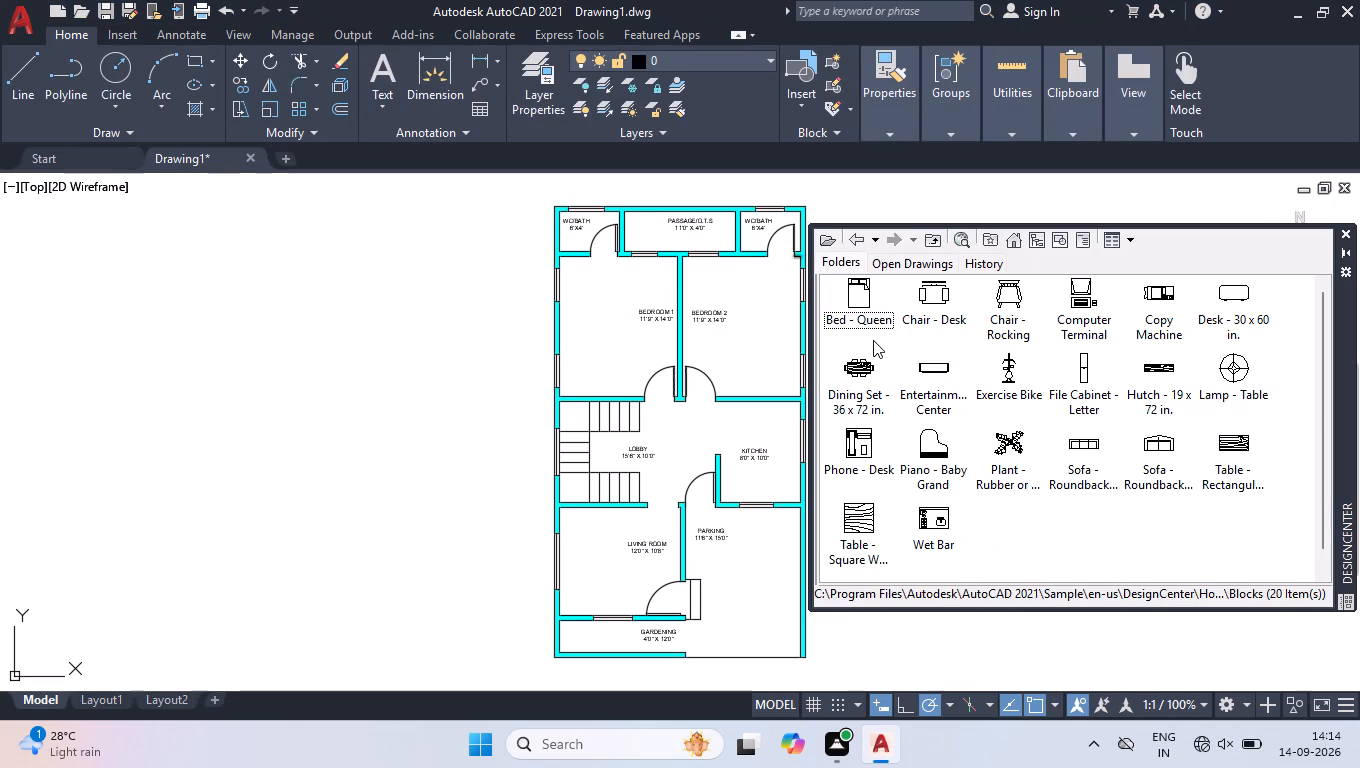
# Place two Bed - Queen blocks in the empty area west of the bedrooms, outside the plan.
pyautogui.moveTo(860, 294); pyautogui.dragTo(313, 304)
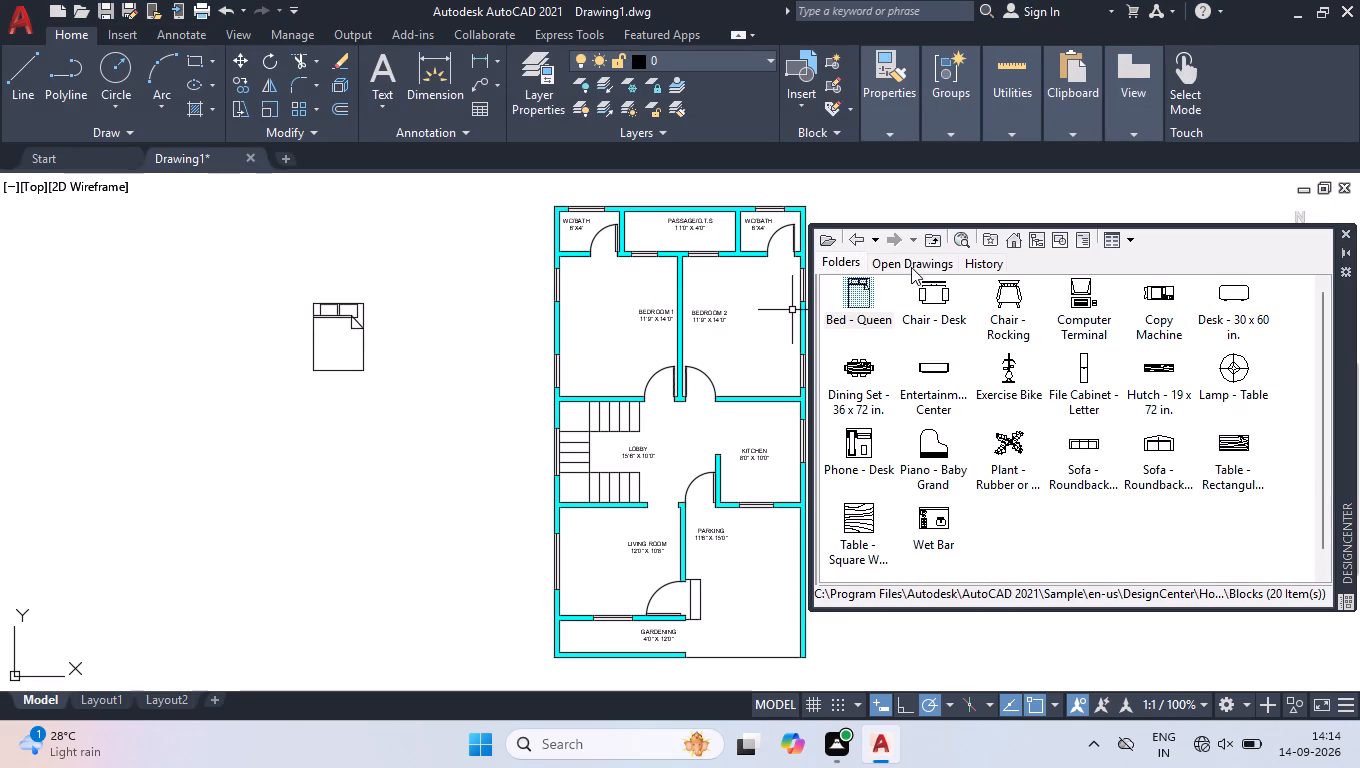
pyautogui.moveTo(846, 295); pyautogui.dragTo(386, 323)
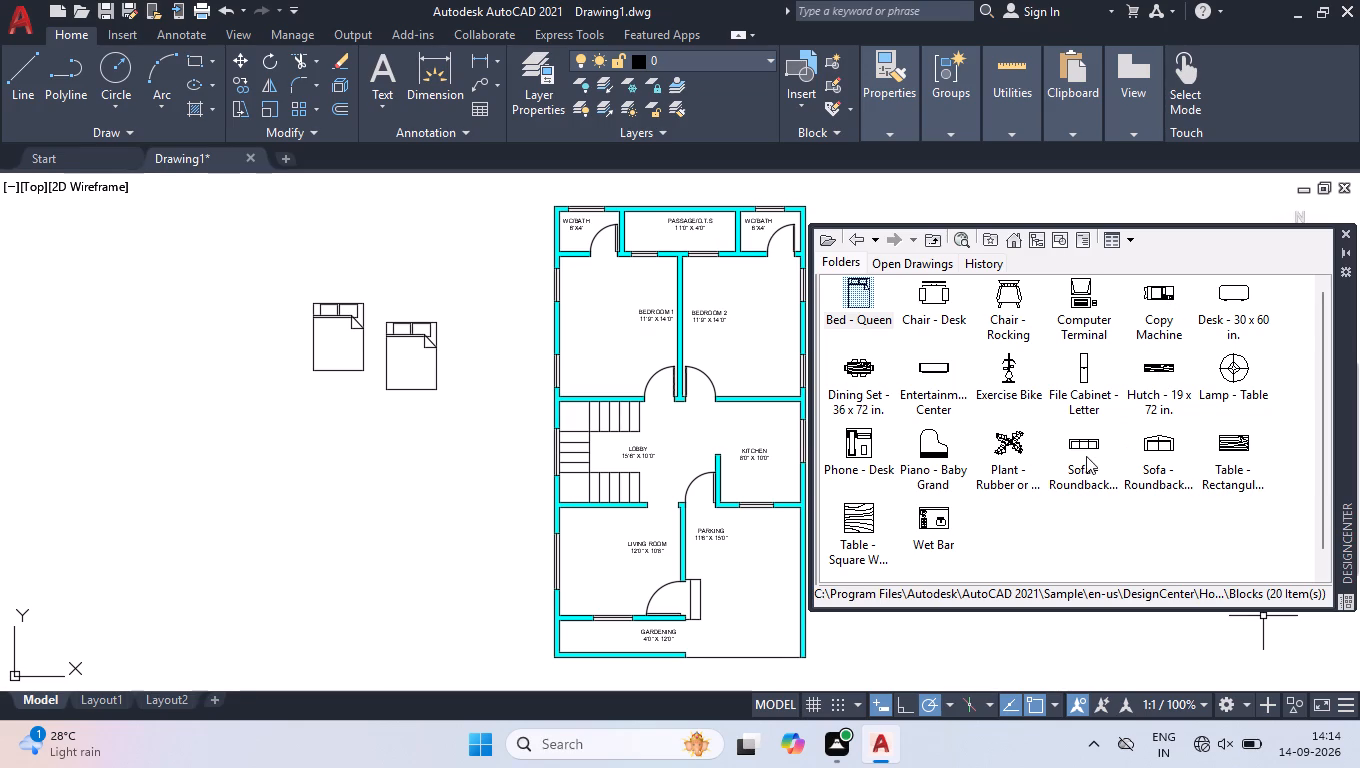
# Place two straight three-seat roundback sofas and one rectangular wood table in the empty area west of the living room, then close DesignCenter.
pyautogui.moveTo(1086, 453); pyautogui.dragTo(337, 510)
pyautogui.moveTo(1092, 442); pyautogui.dragTo(385, 617)
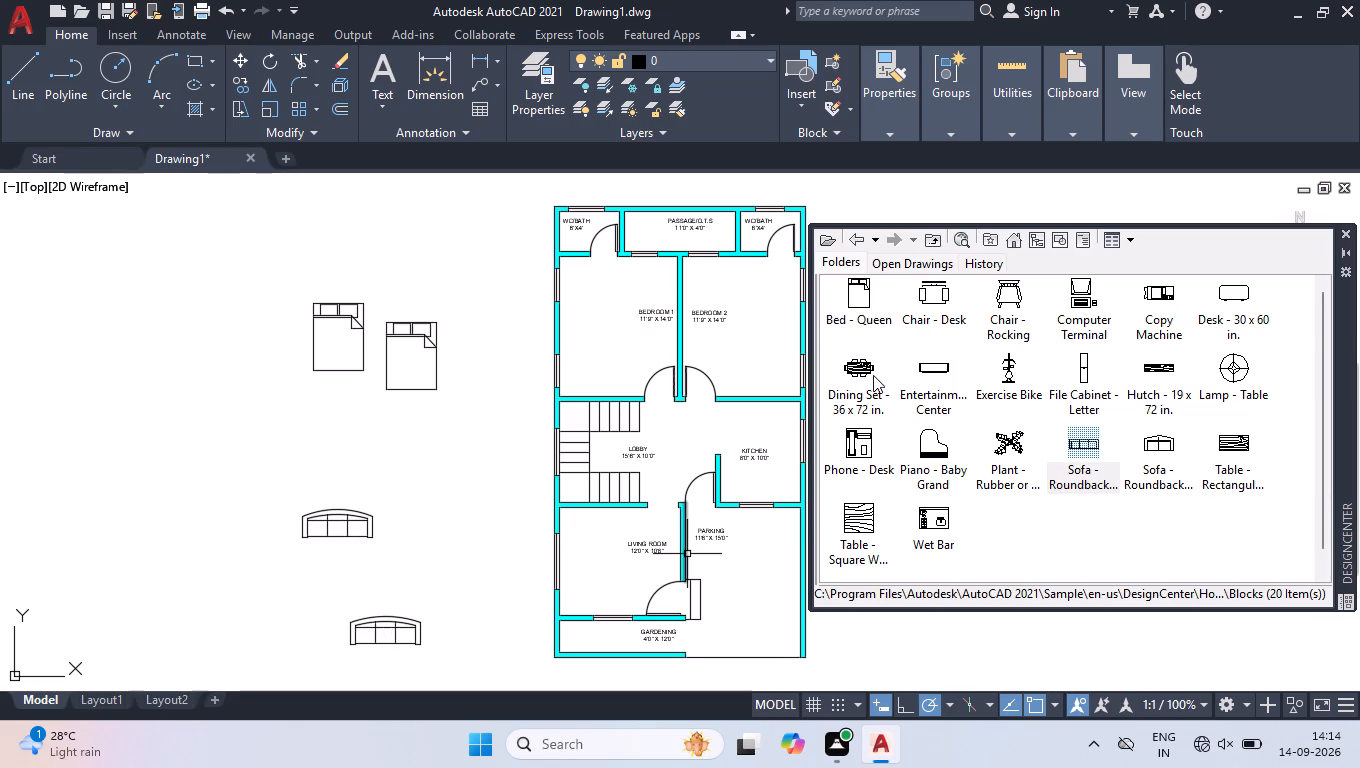
pyautogui.moveTo(1219, 446); pyautogui.dragTo(435, 518)
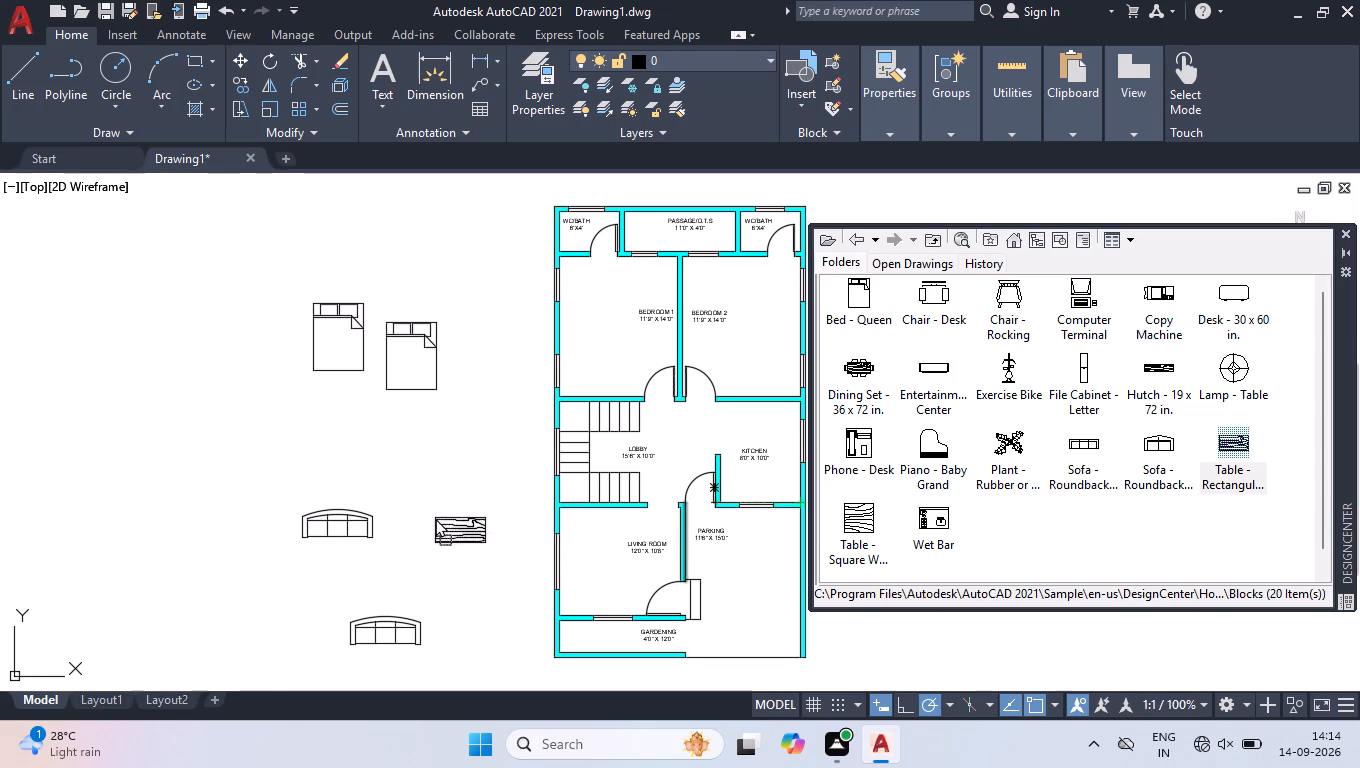
pyautogui.moveTo(435, 518); pyautogui.dragTo(428, 520)
pyautogui.click(1352, 232)
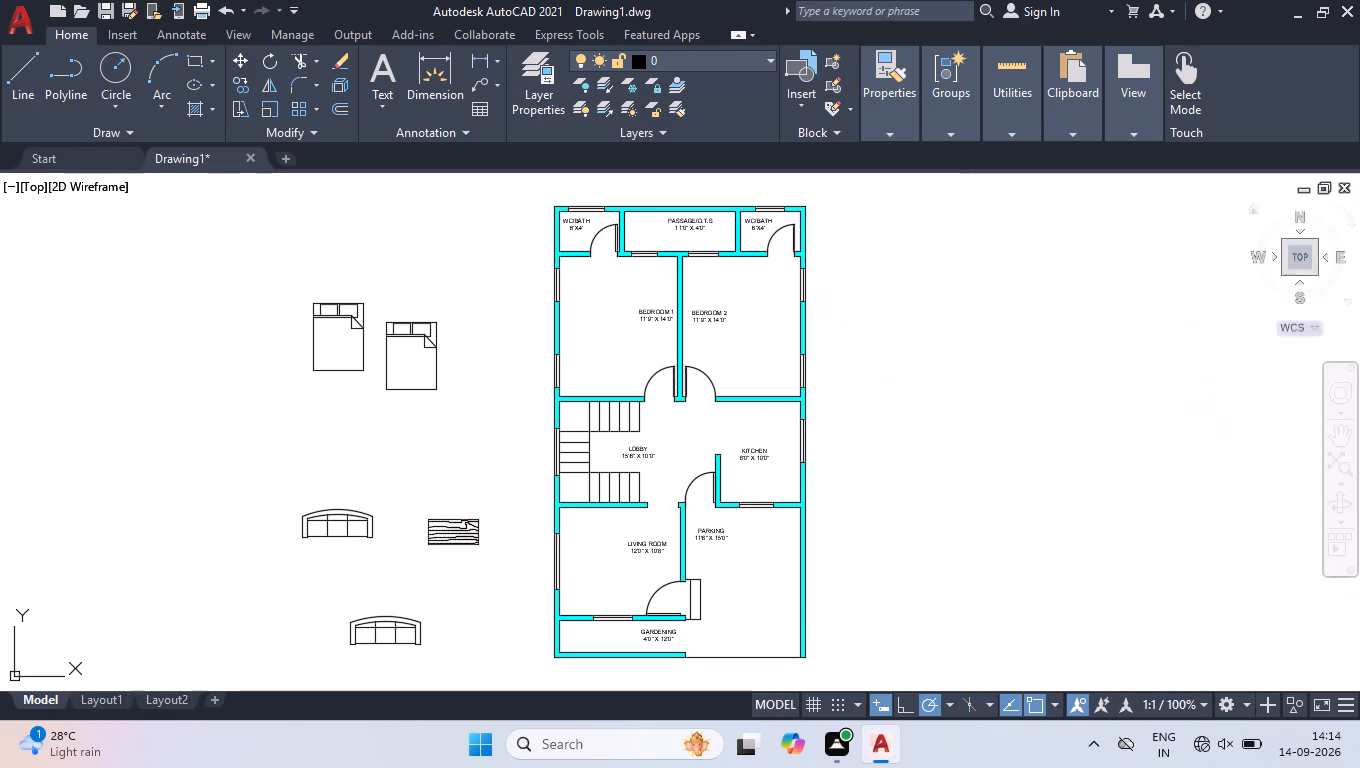
# Rotate the upper of the two sofas 90° counterclockwise about the midpoint of its back.
pyautogui.click(347, 540)
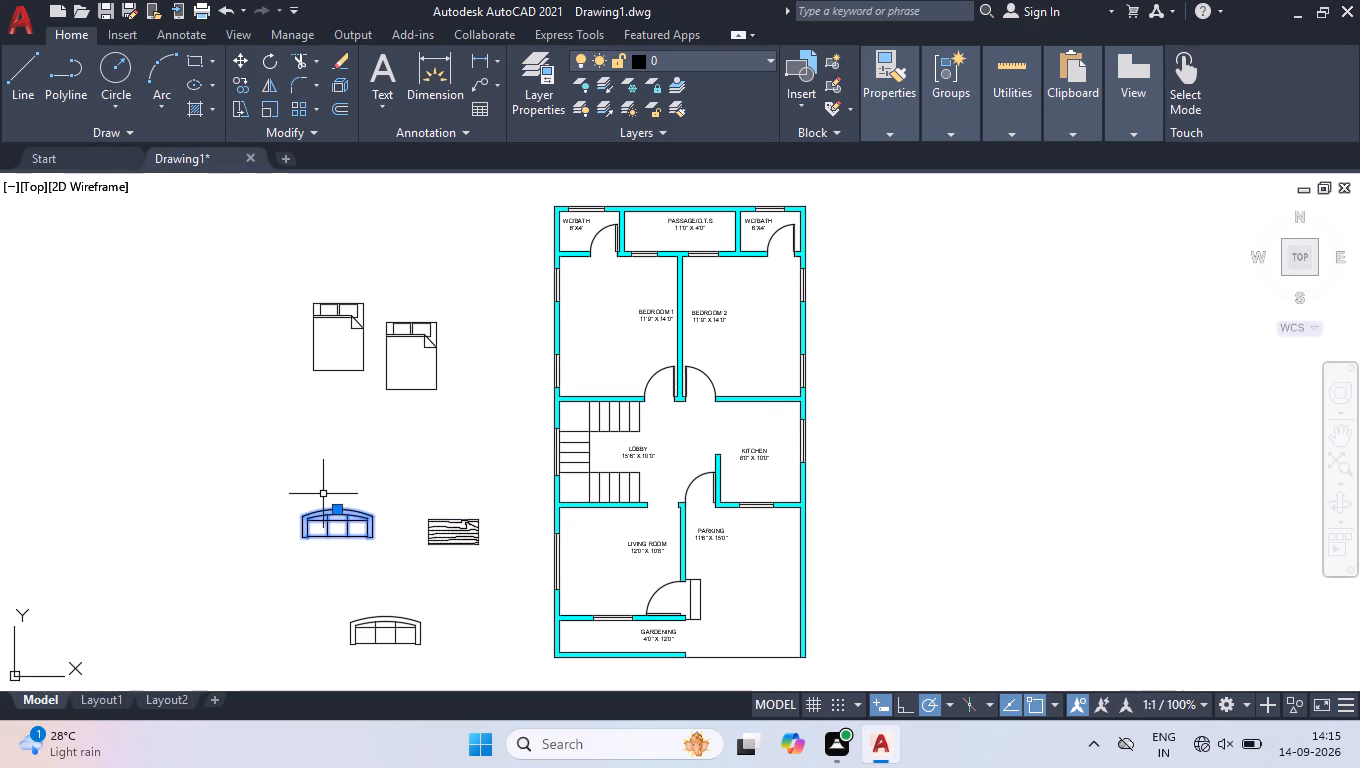
pyautogui.write('RO')
pyautogui.press('Return')
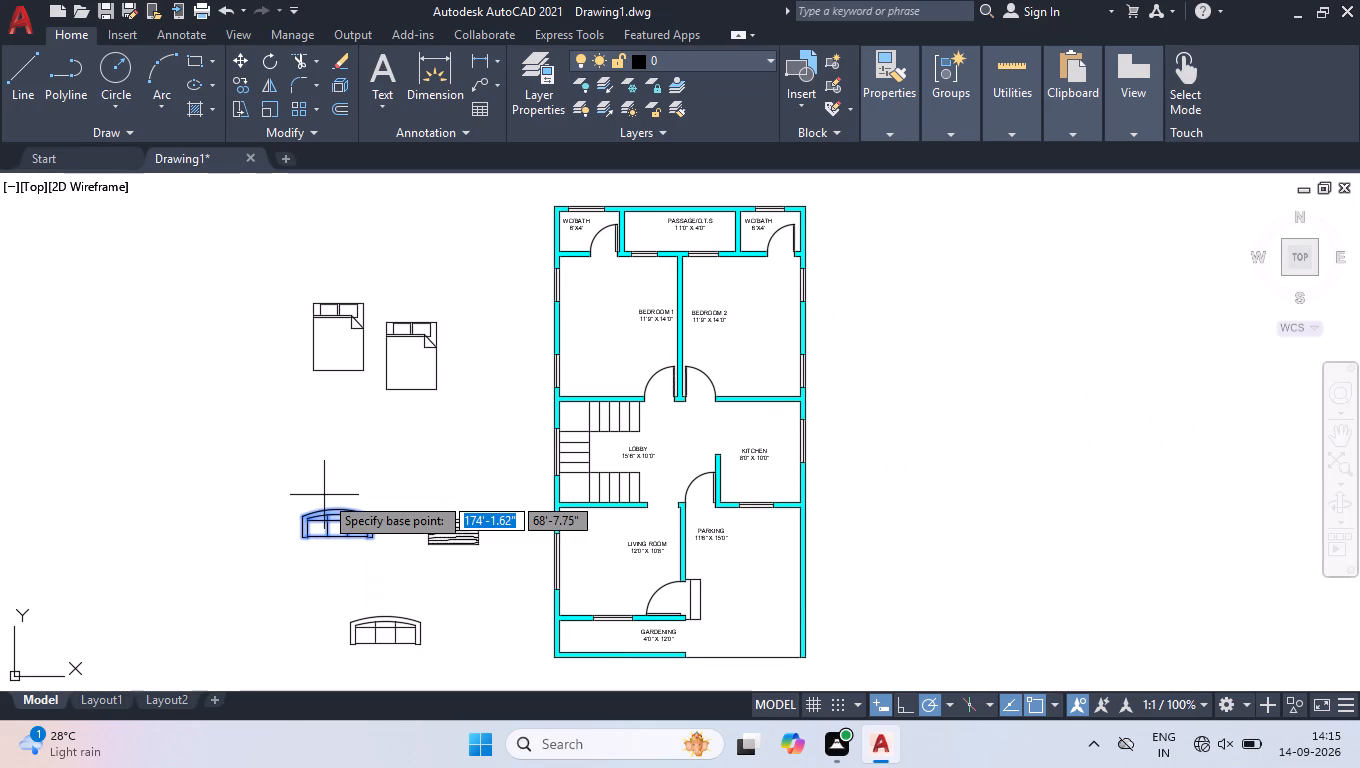
pyautogui.click(333, 511)
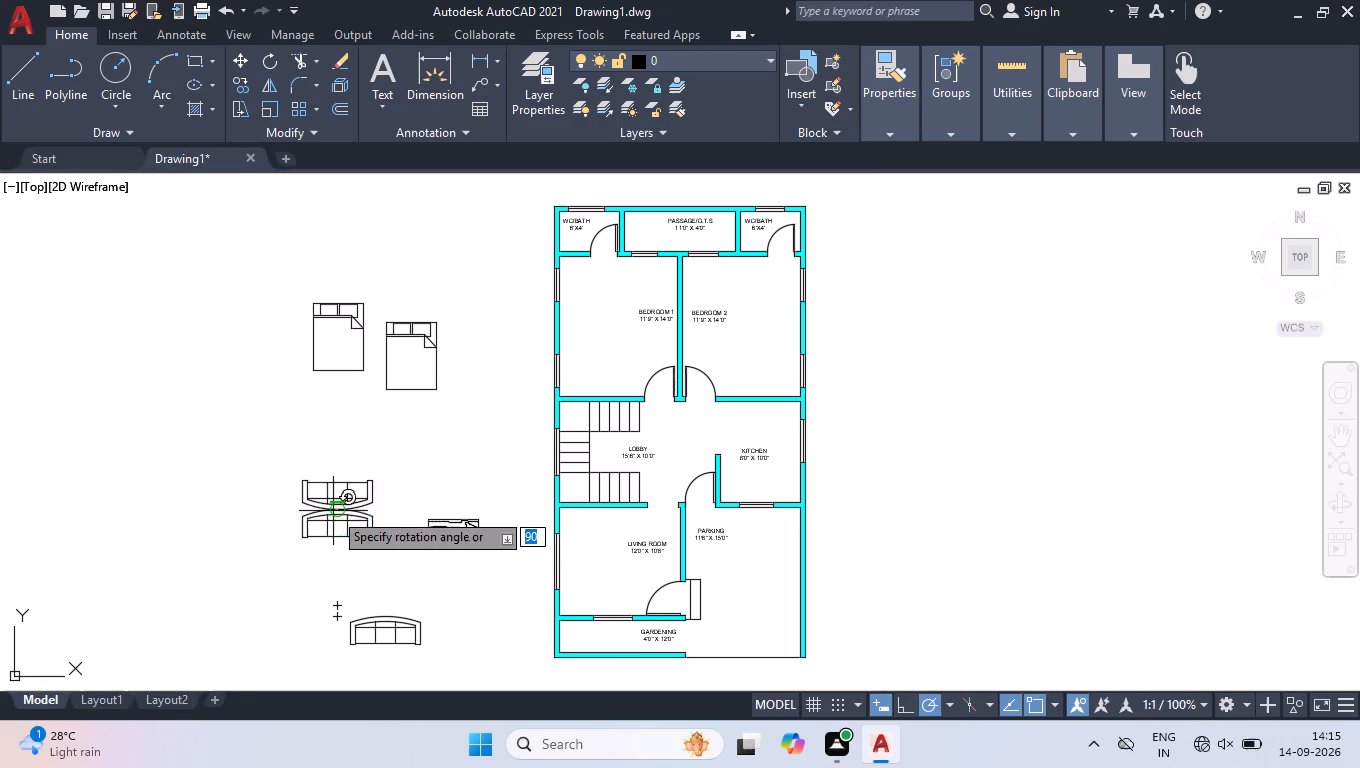
pyautogui.click(341, 434)
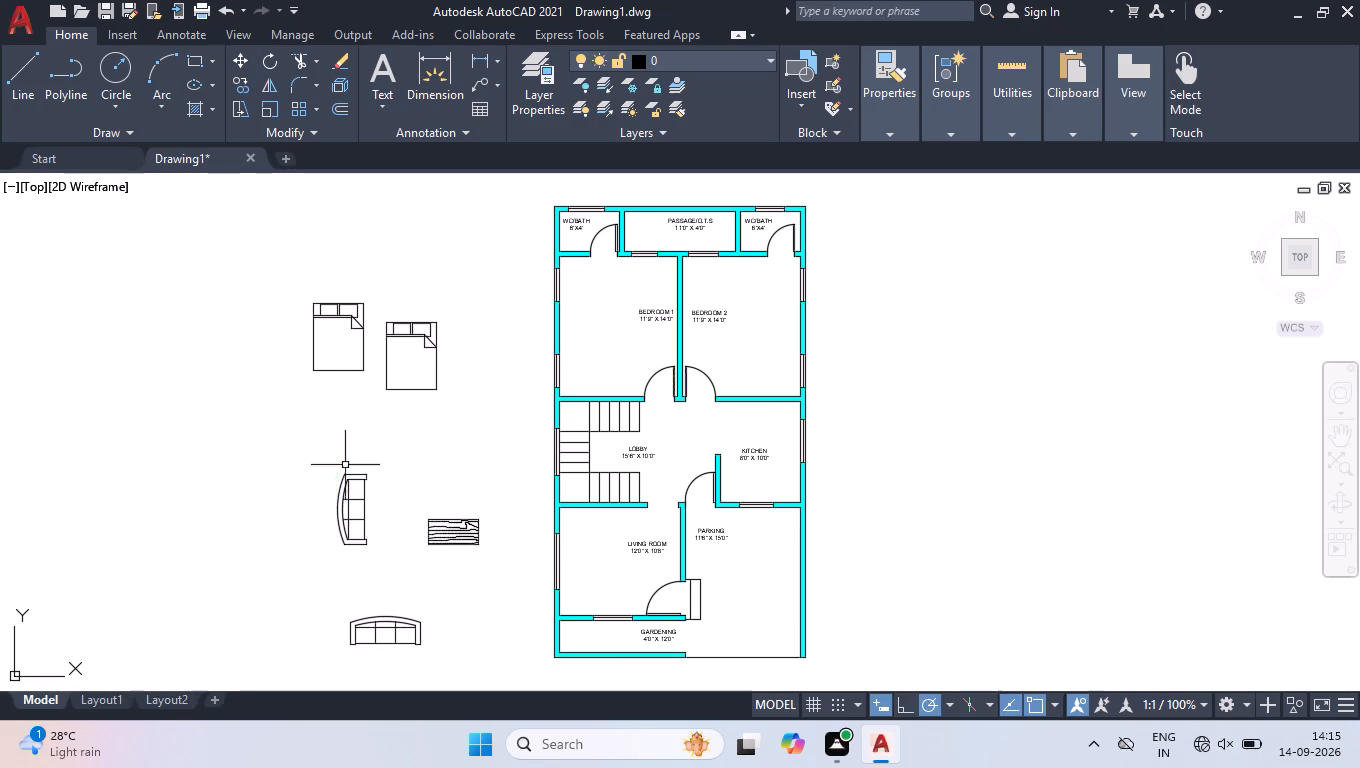
# Move the rotated sofa into the living room, its back against the west wall and its end tucked into the north-west corner.
pyautogui.click(319, 463)
pyautogui.click(397, 588)
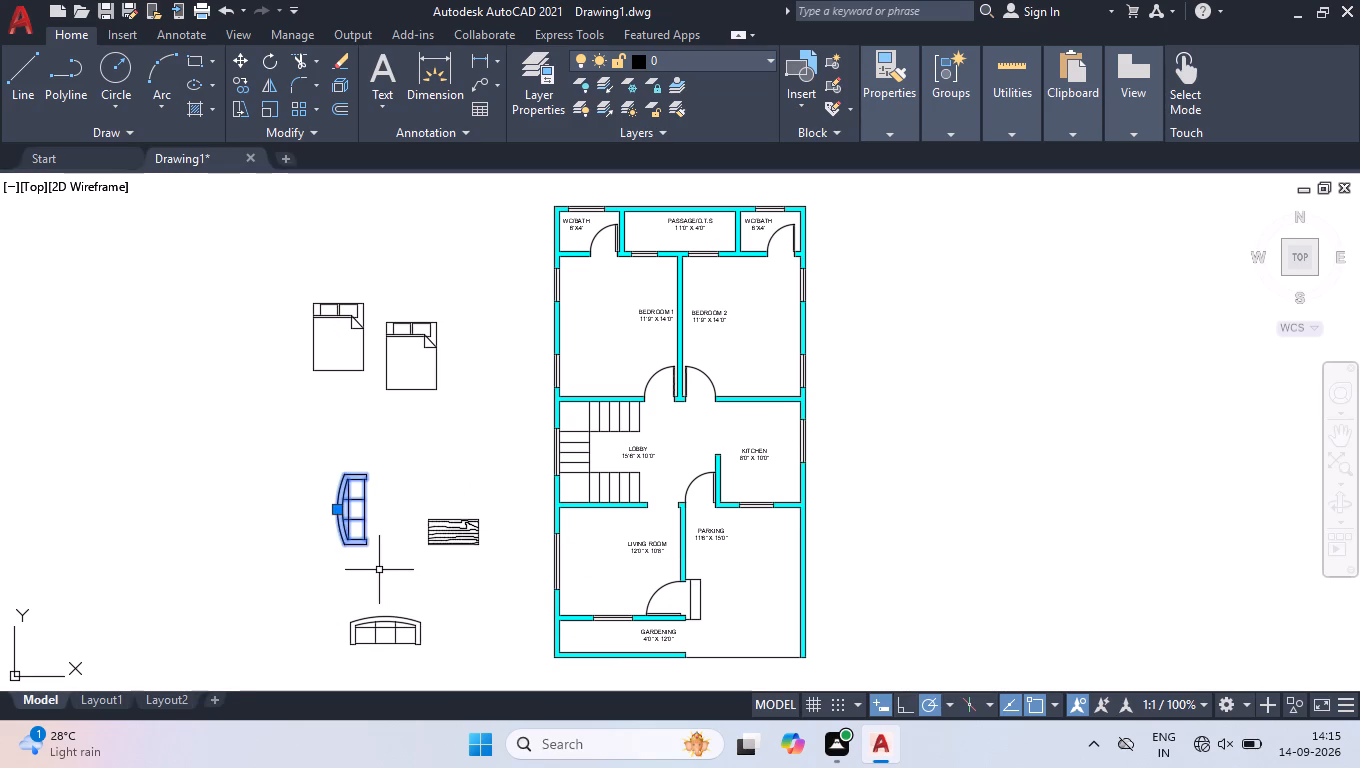
pyautogui.click(334, 510)
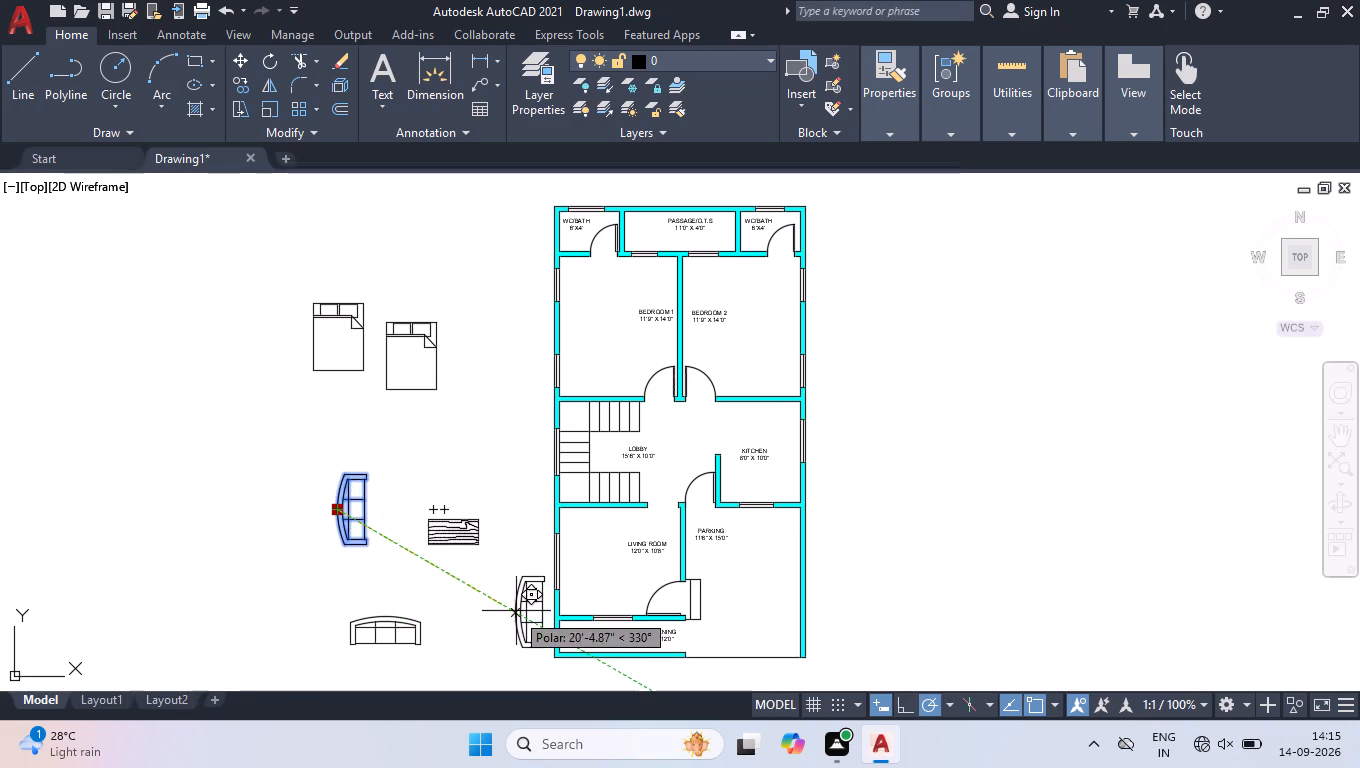
pyautogui.scroll(3, 539, 613)
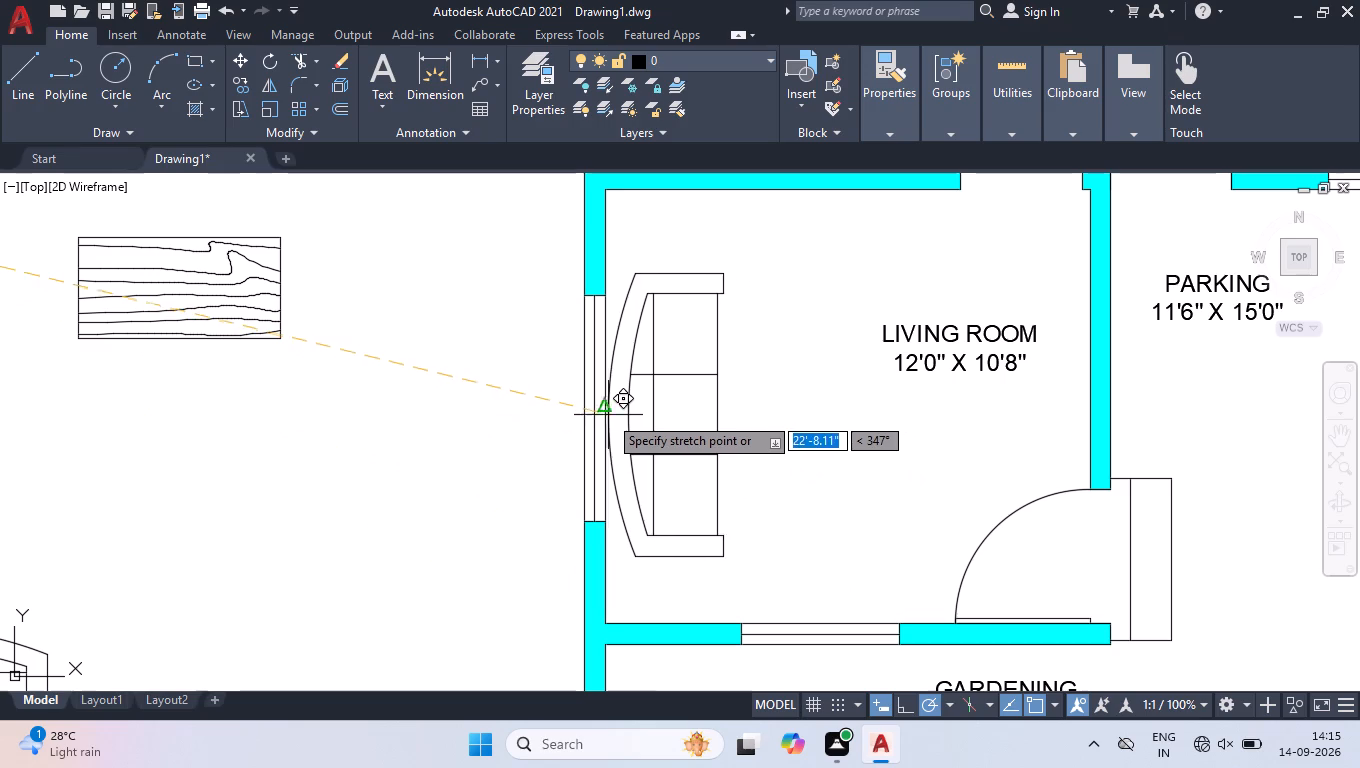
pyautogui.click(604, 412)
pyautogui.scroll(-1, 527, 431)
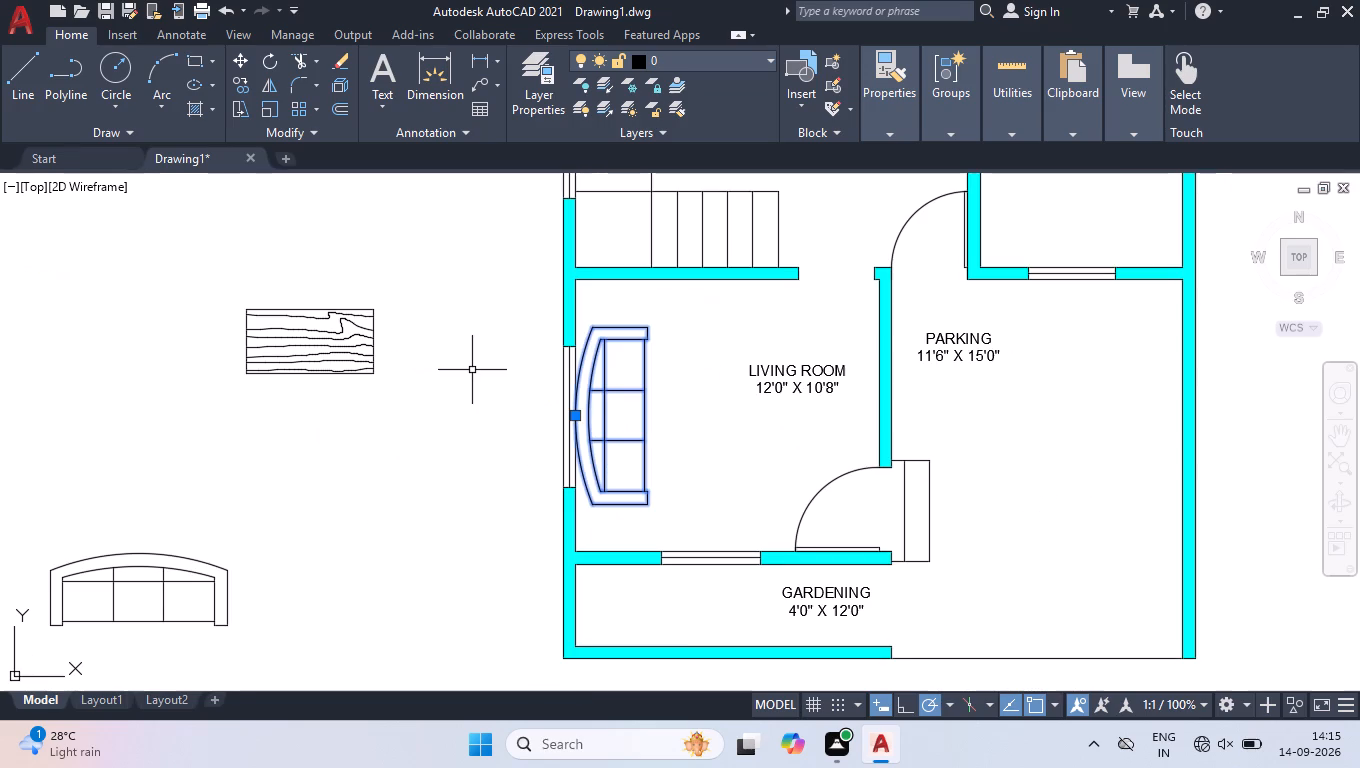
pyautogui.click(577, 417)
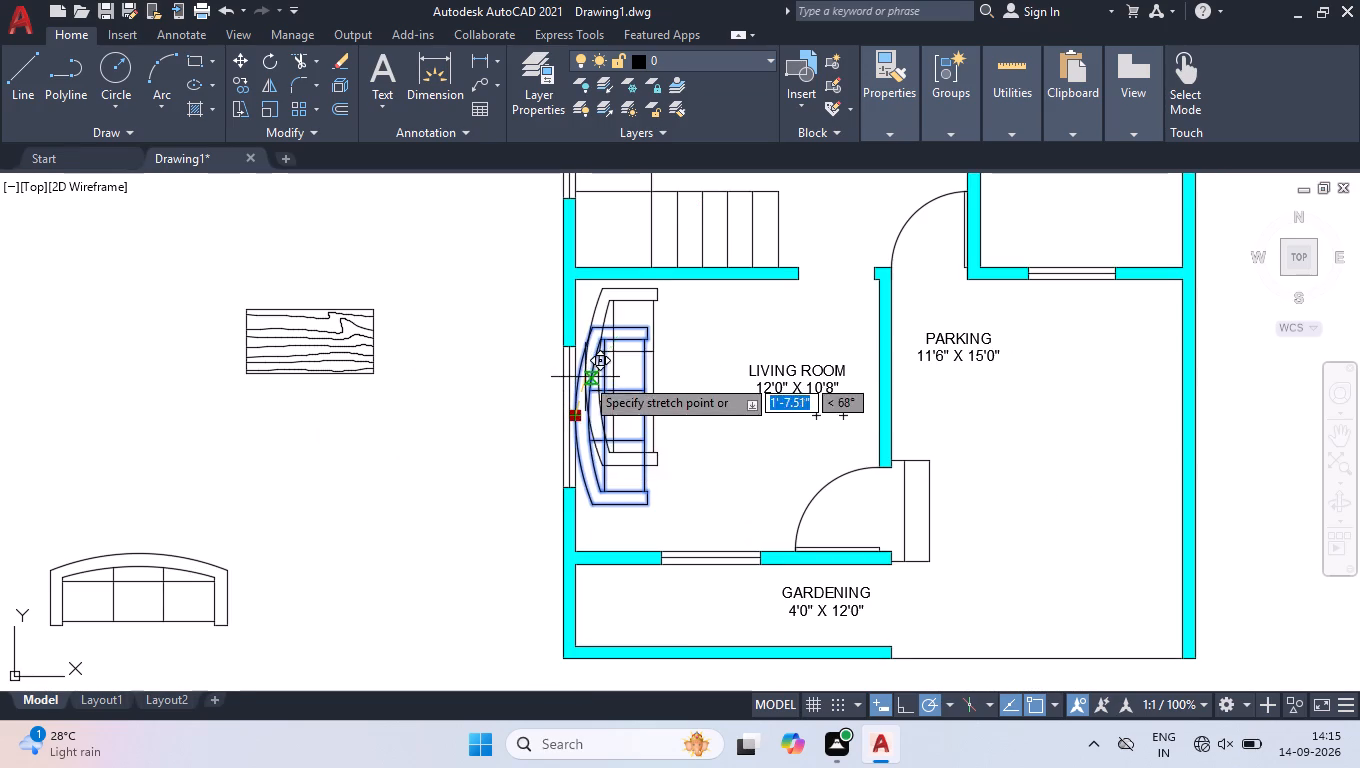
pyautogui.click(576, 370)
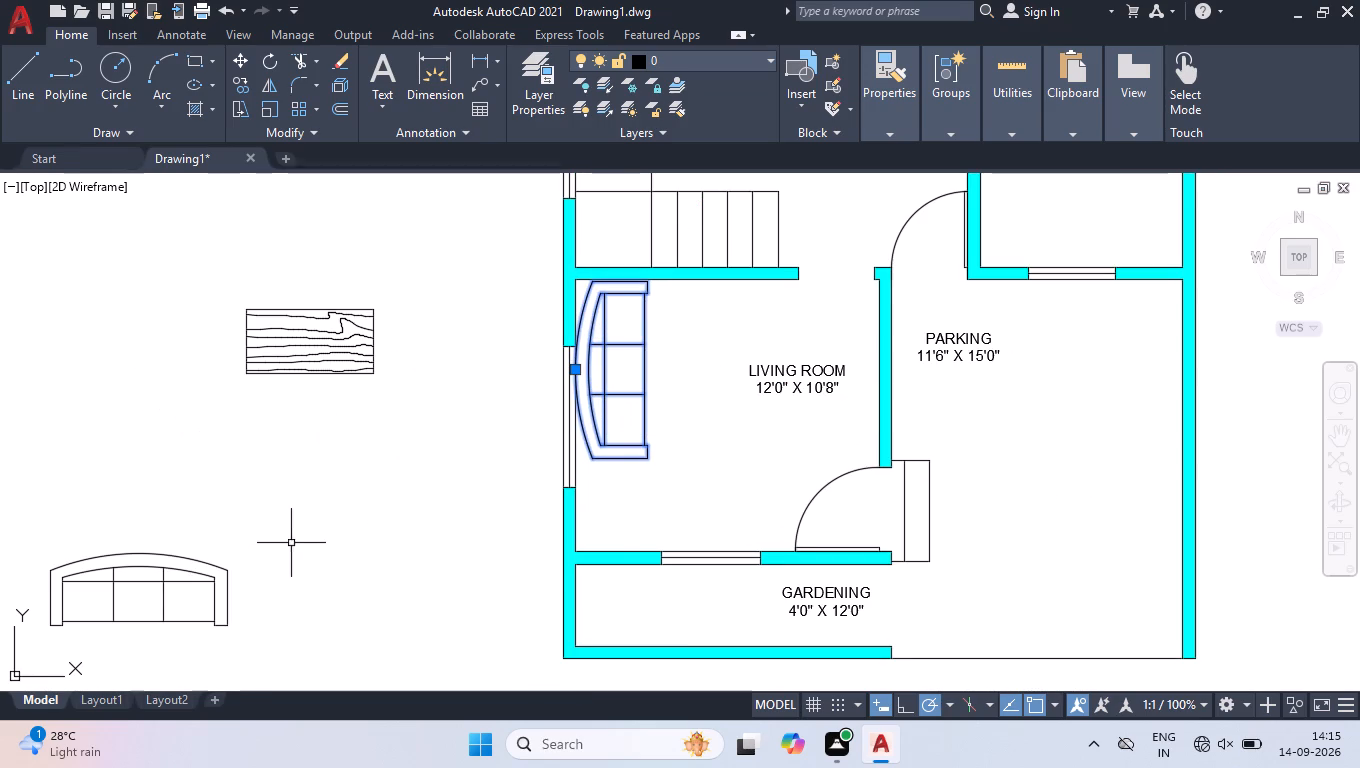
pyautogui.click(292, 543)
pyautogui.rightClick(293, 540)
pyautogui.click(312, 561)
pyautogui.scroll(-3, 324, 514)
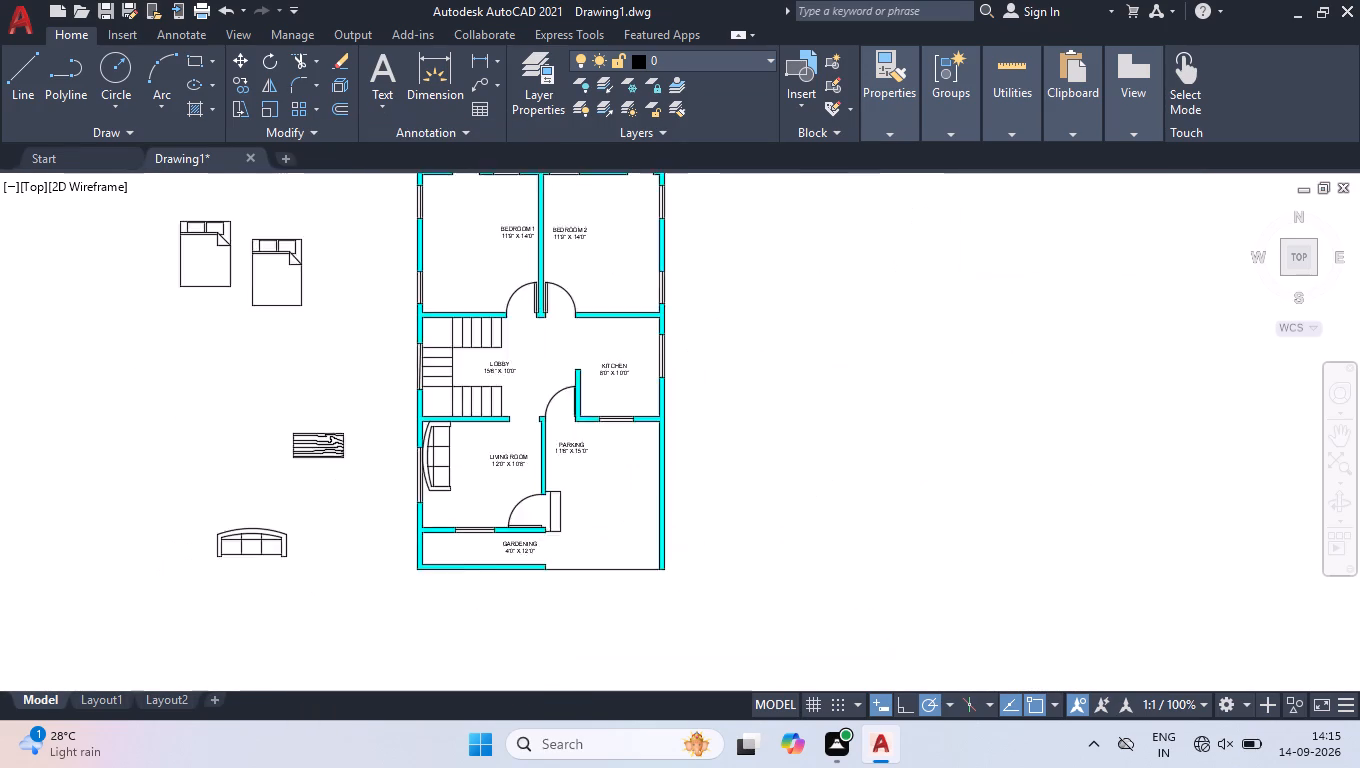
# Rotate the remaining sofa outside the plan 180° about the midpoint of its back.
pyautogui.click(324, 530)
pyautogui.click(262, 560)
pyautogui.scroll(1, 266, 551)
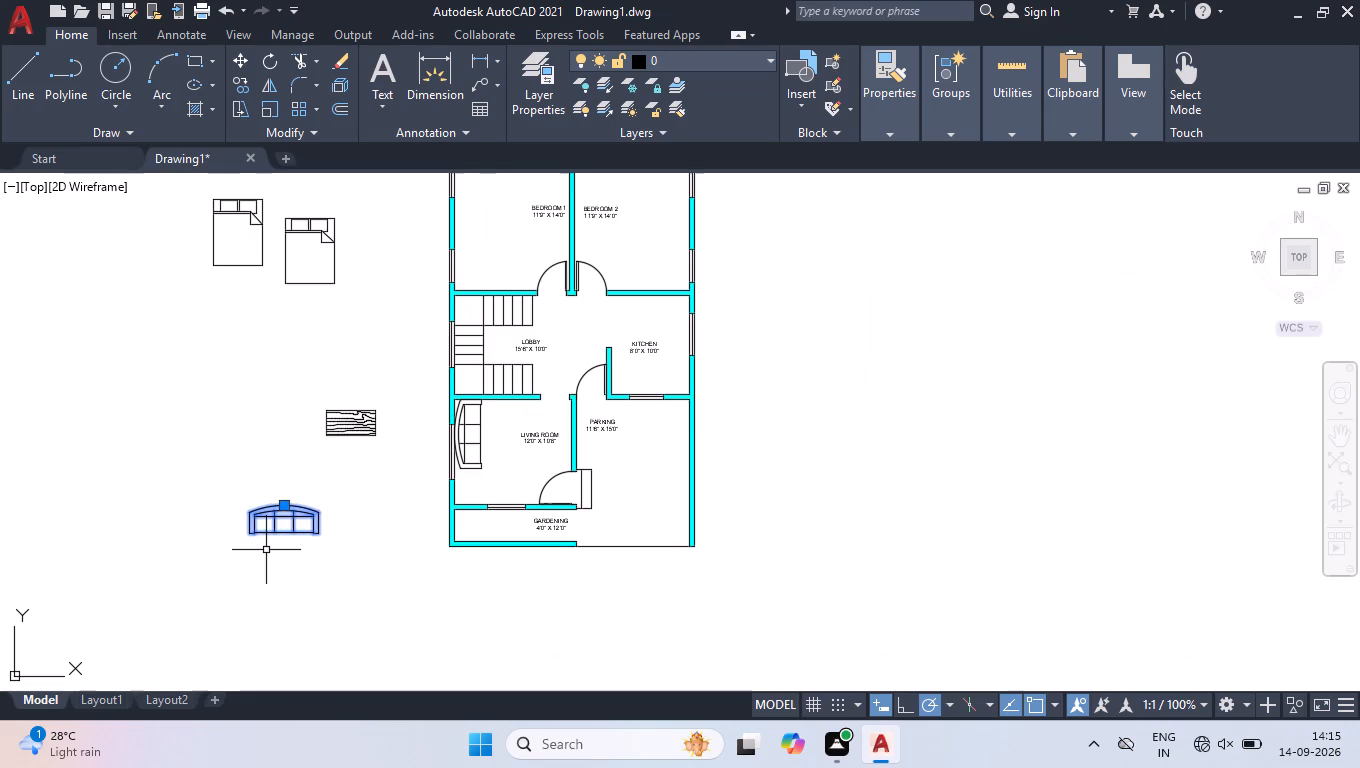
pyautogui.write('RO')
pyautogui.press('Return')
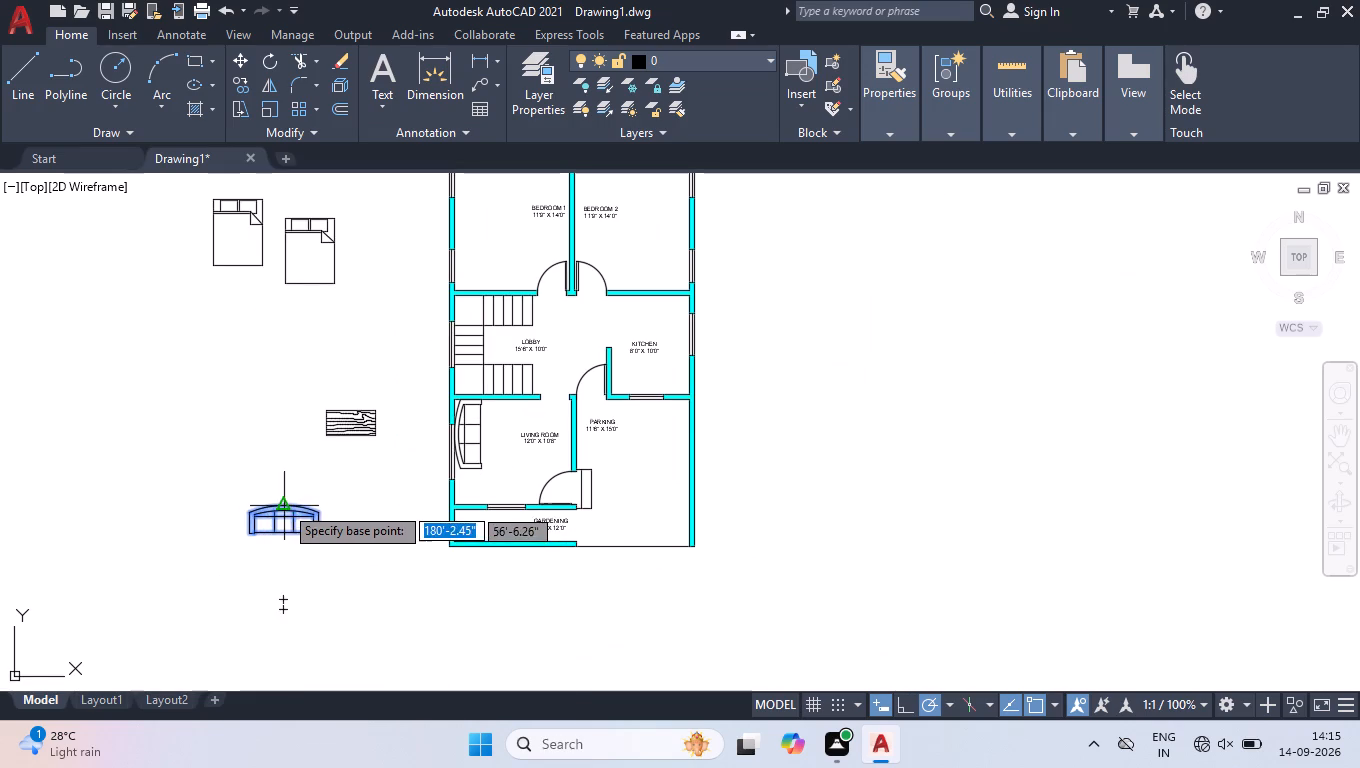
pyautogui.click(285, 505)
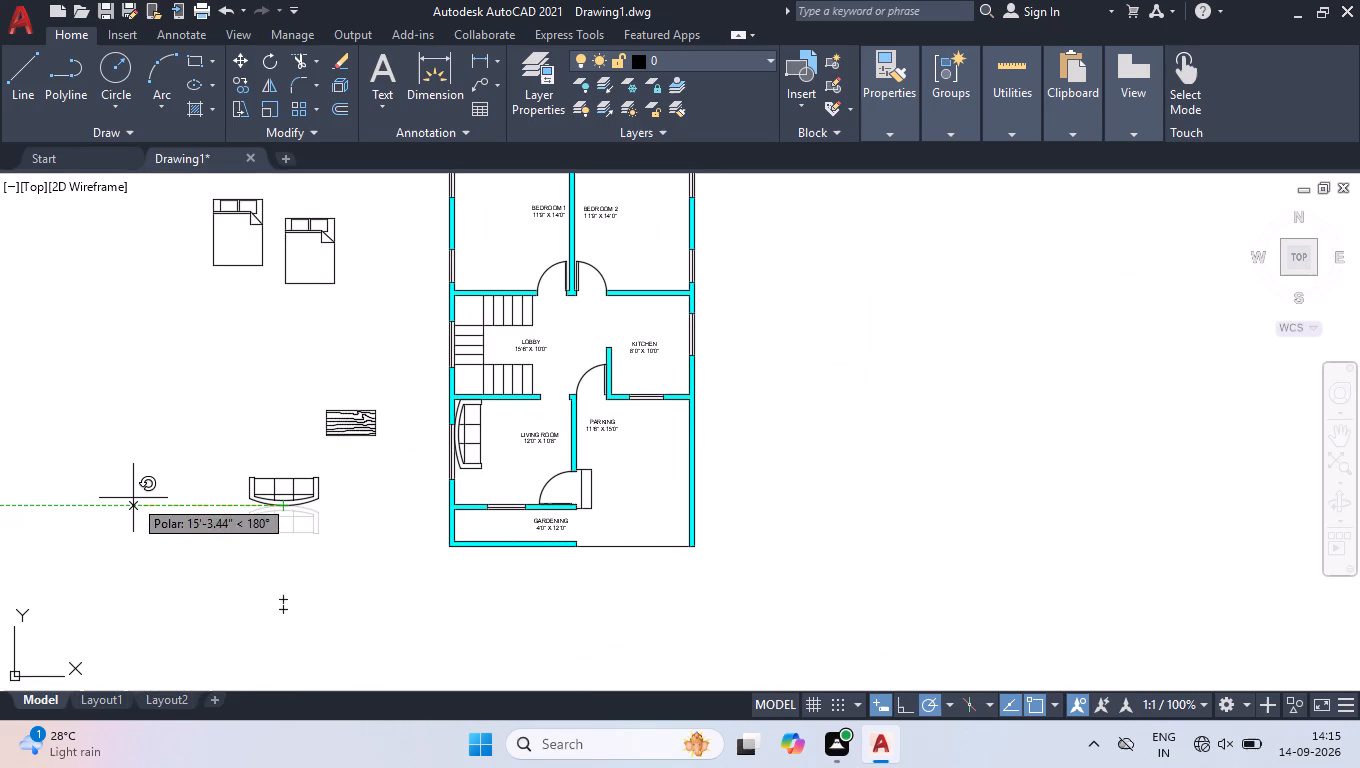
pyautogui.click(133, 498)
# Move the rotated sofa into the living room, centring its back against the south wall beside the entrance door, and deselect it.
pyautogui.moveTo(215, 470); pyautogui.dragTo(226, 477)
pyautogui.click(393, 554)
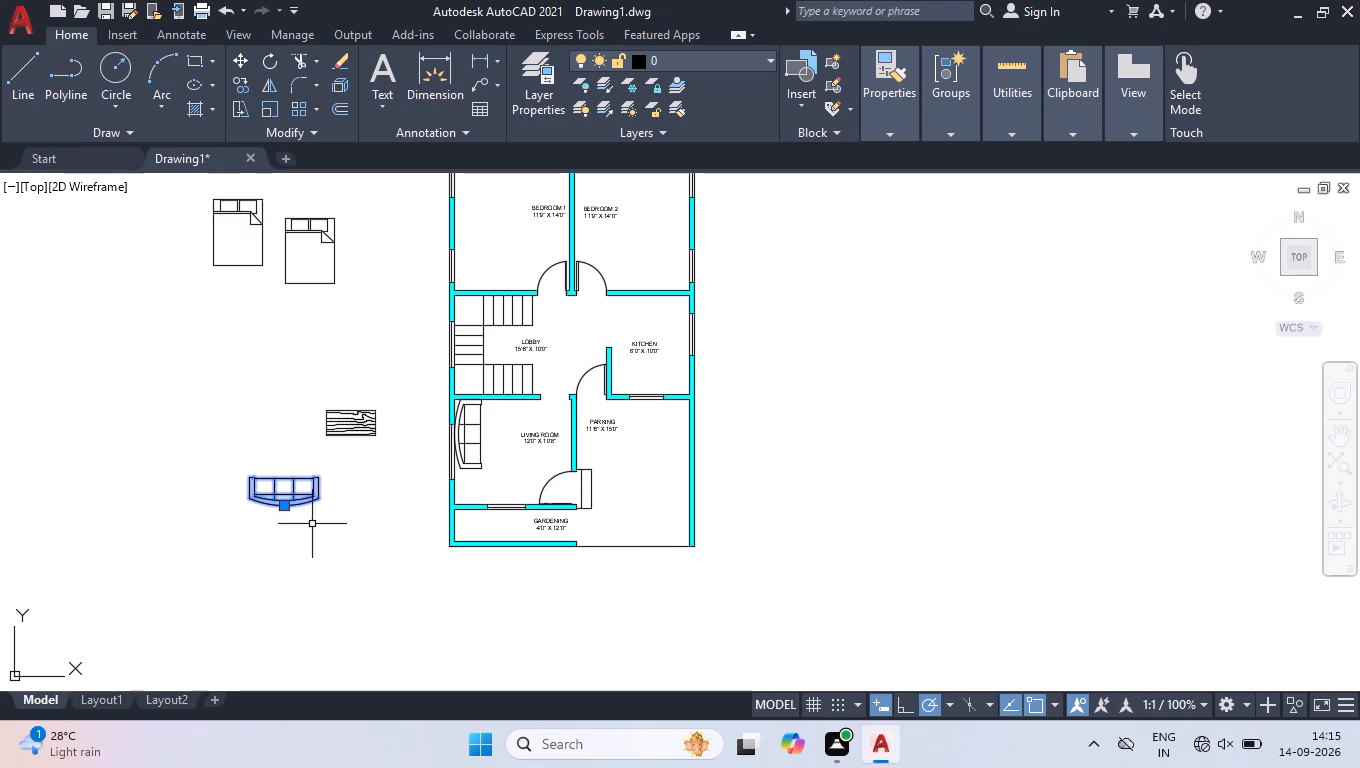
pyautogui.click(283, 508)
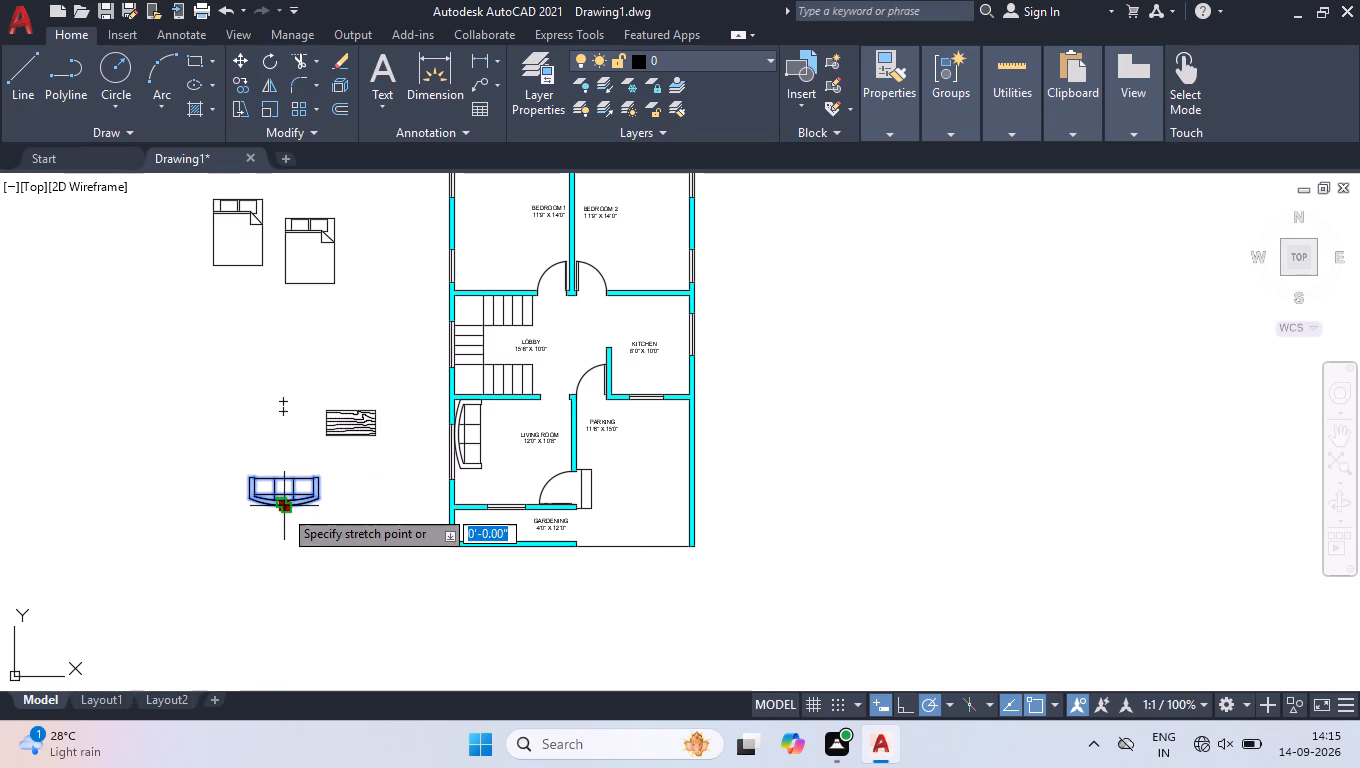
pyautogui.scroll(2, 526, 534)
pyautogui.scroll(1, 463, 461)
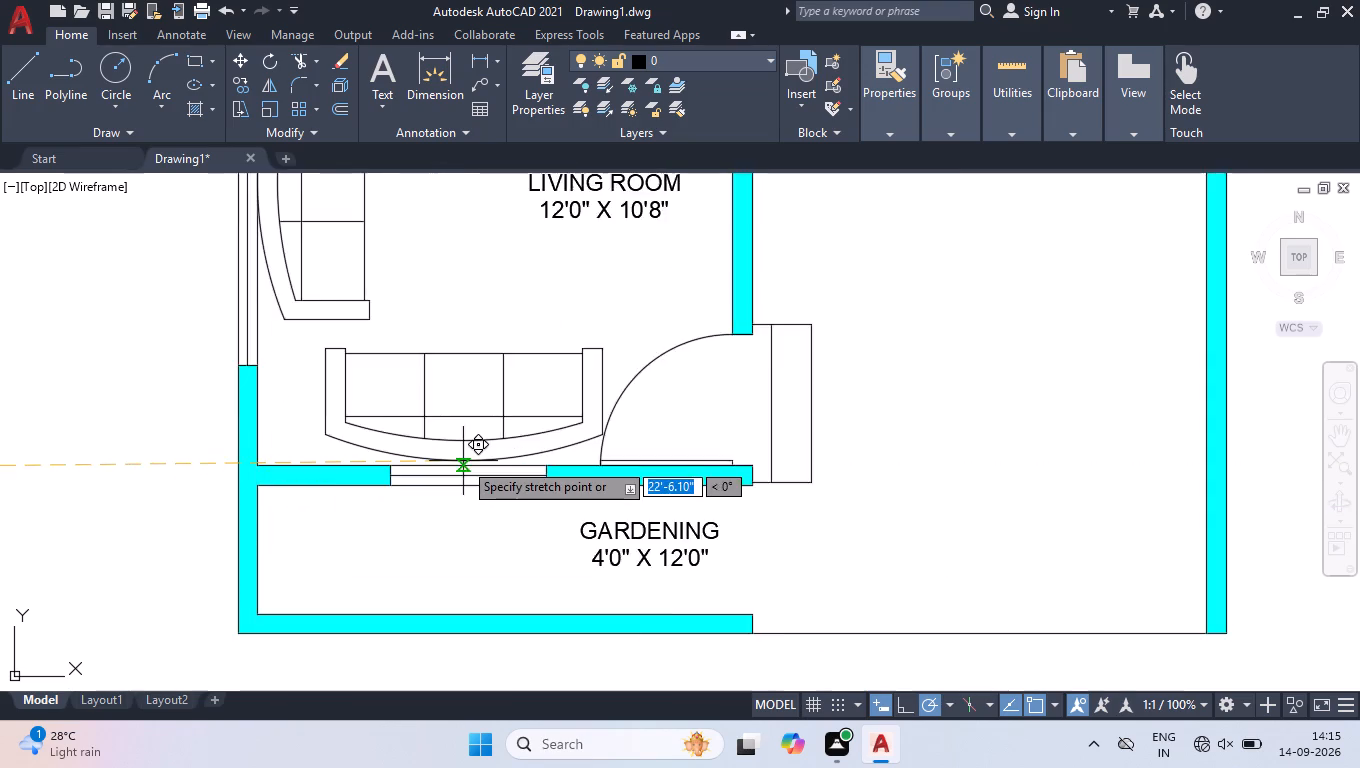
pyautogui.scroll(2, 463, 461)
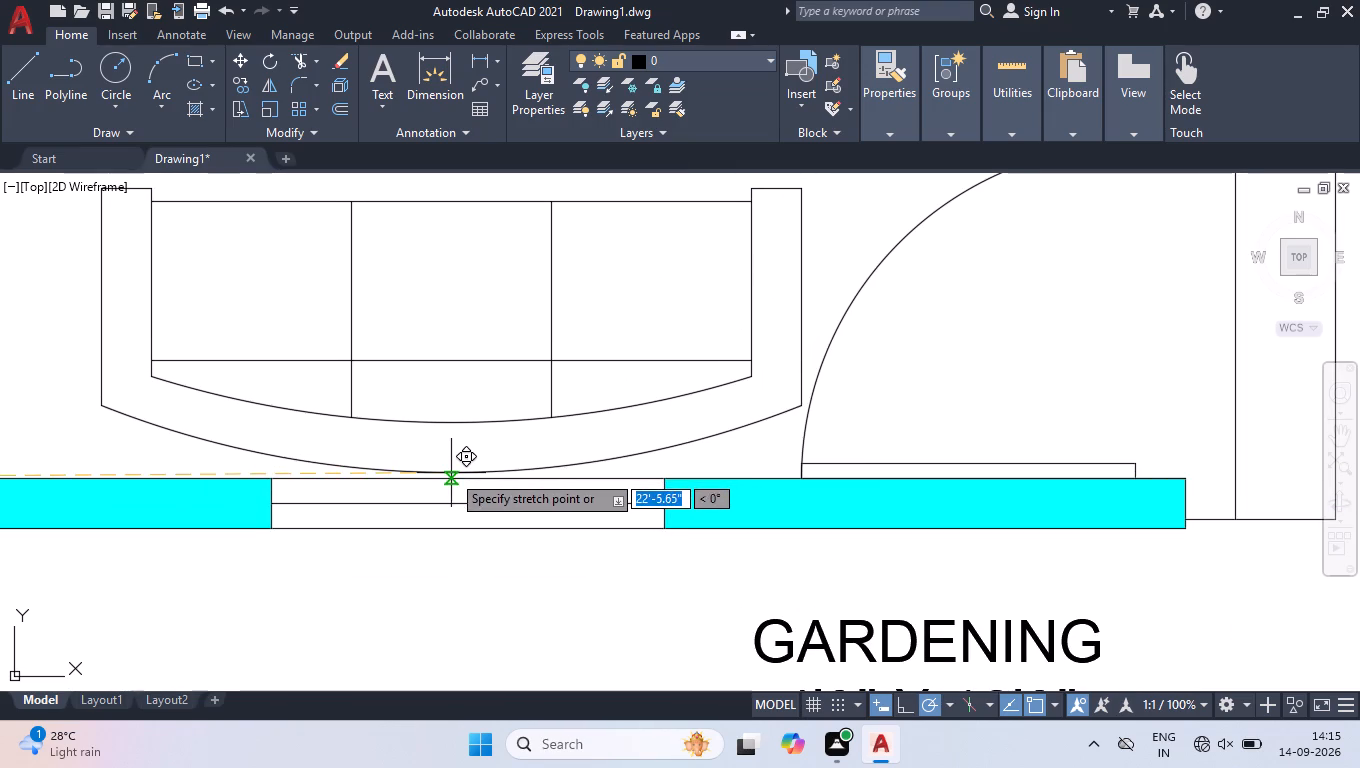
pyautogui.click(451, 473)
pyautogui.scroll(-3, 451, 473)
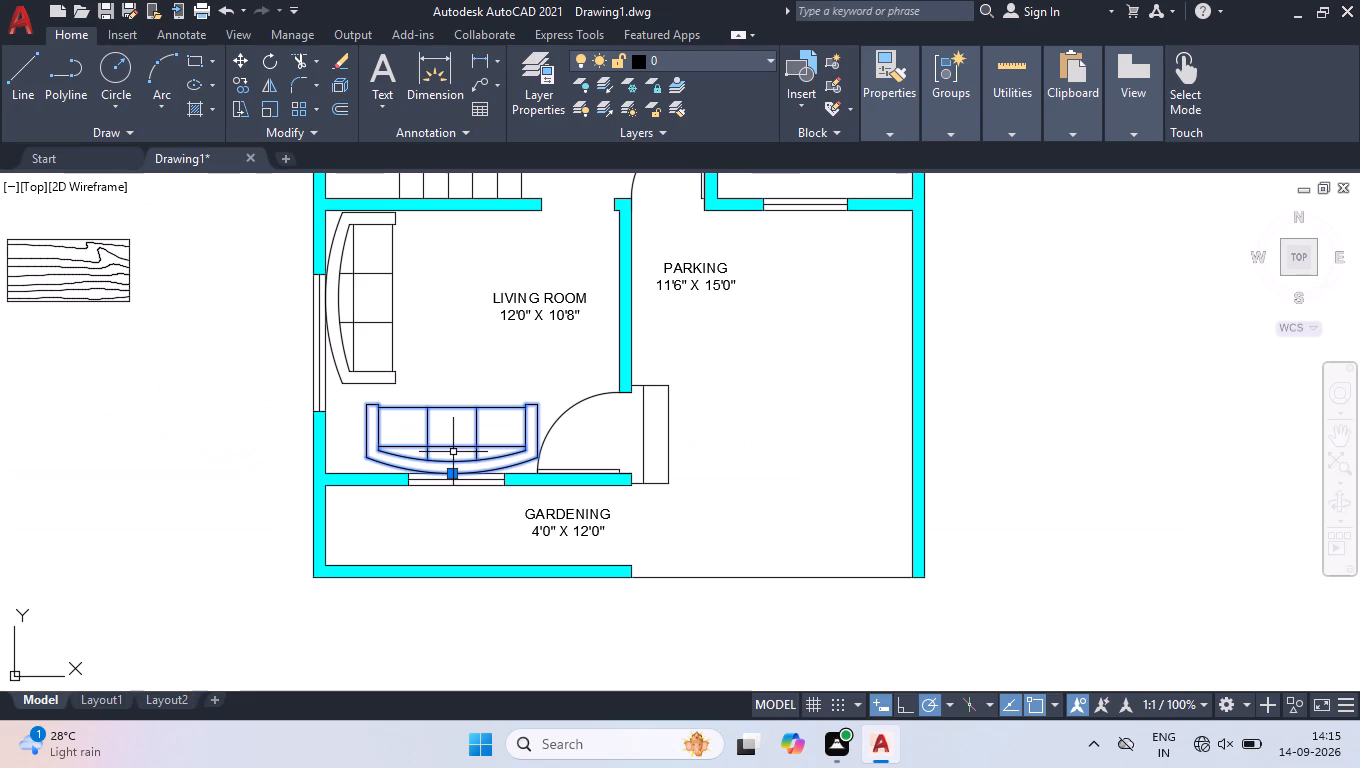
pyautogui.rightClick(453, 452)
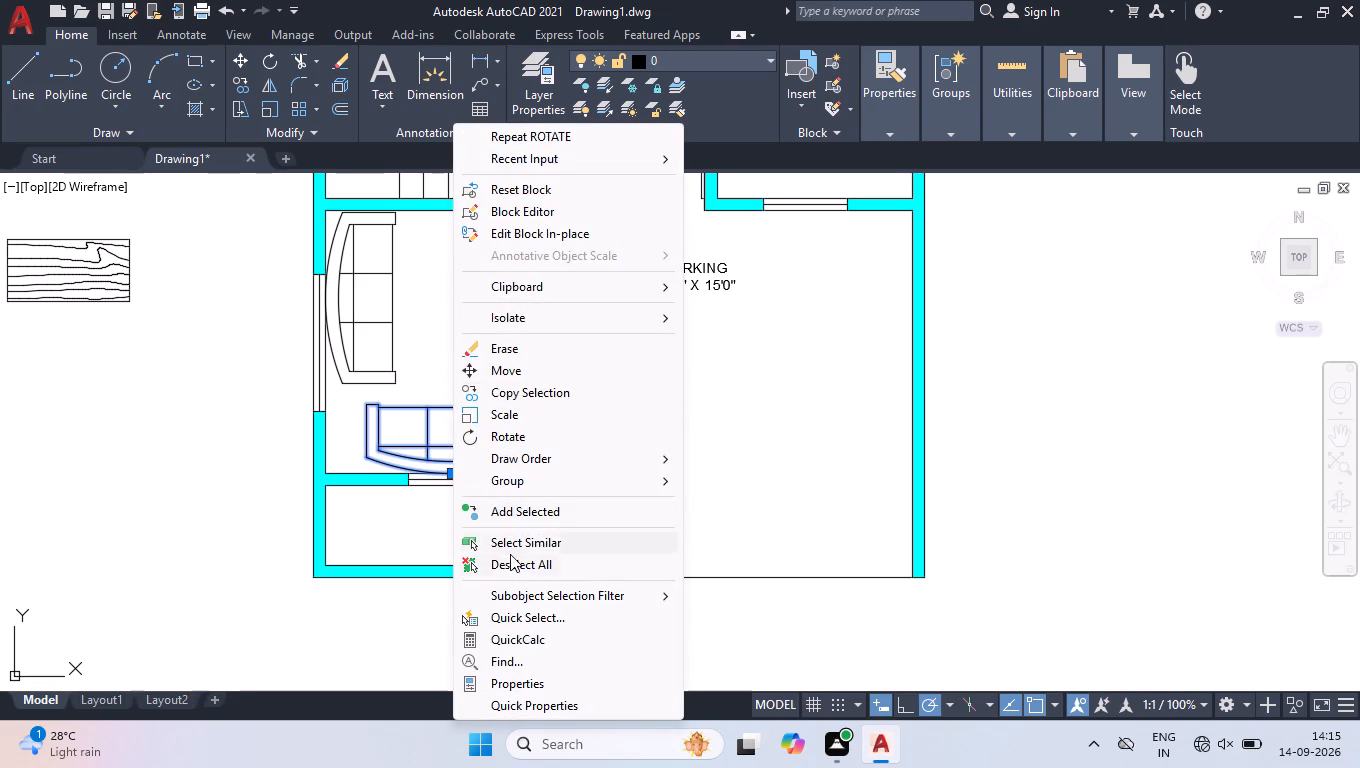
pyautogui.click(524, 573)
# Rotate the wood table outside the plan 90° clockwise about its centre.
pyautogui.scroll(-2, 513, 555)
pyautogui.click(380, 416)
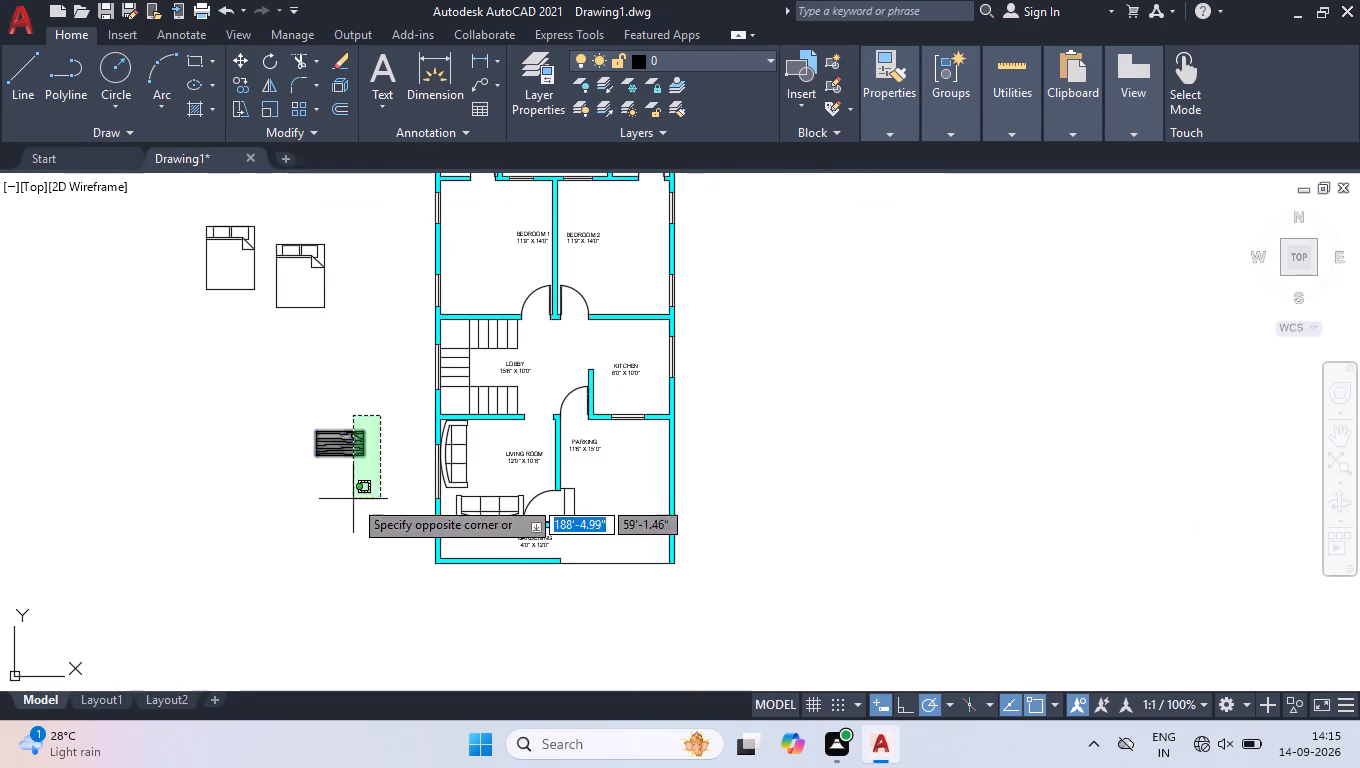
pyautogui.click(352, 499)
pyautogui.press('r')
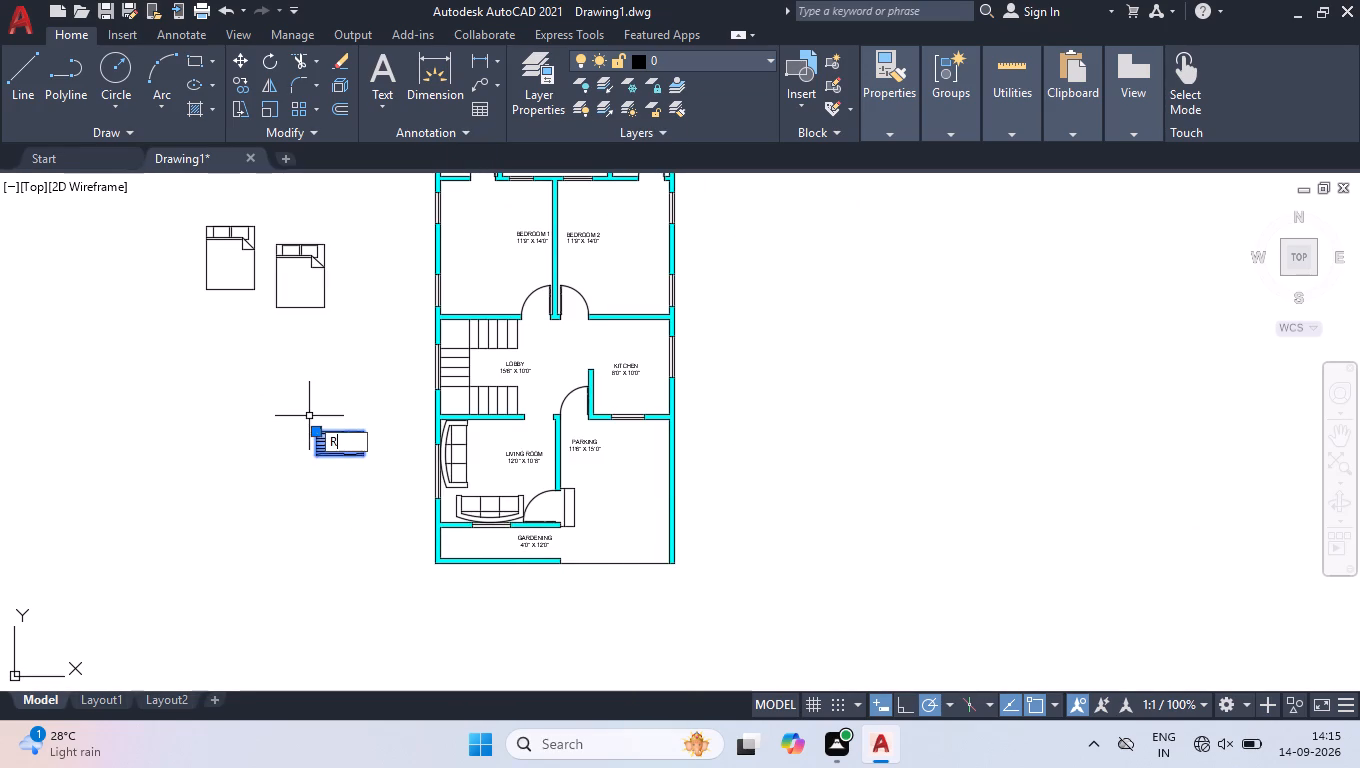
pyautogui.press('o')
pyautogui.press('Return')
pyautogui.click(337, 439)
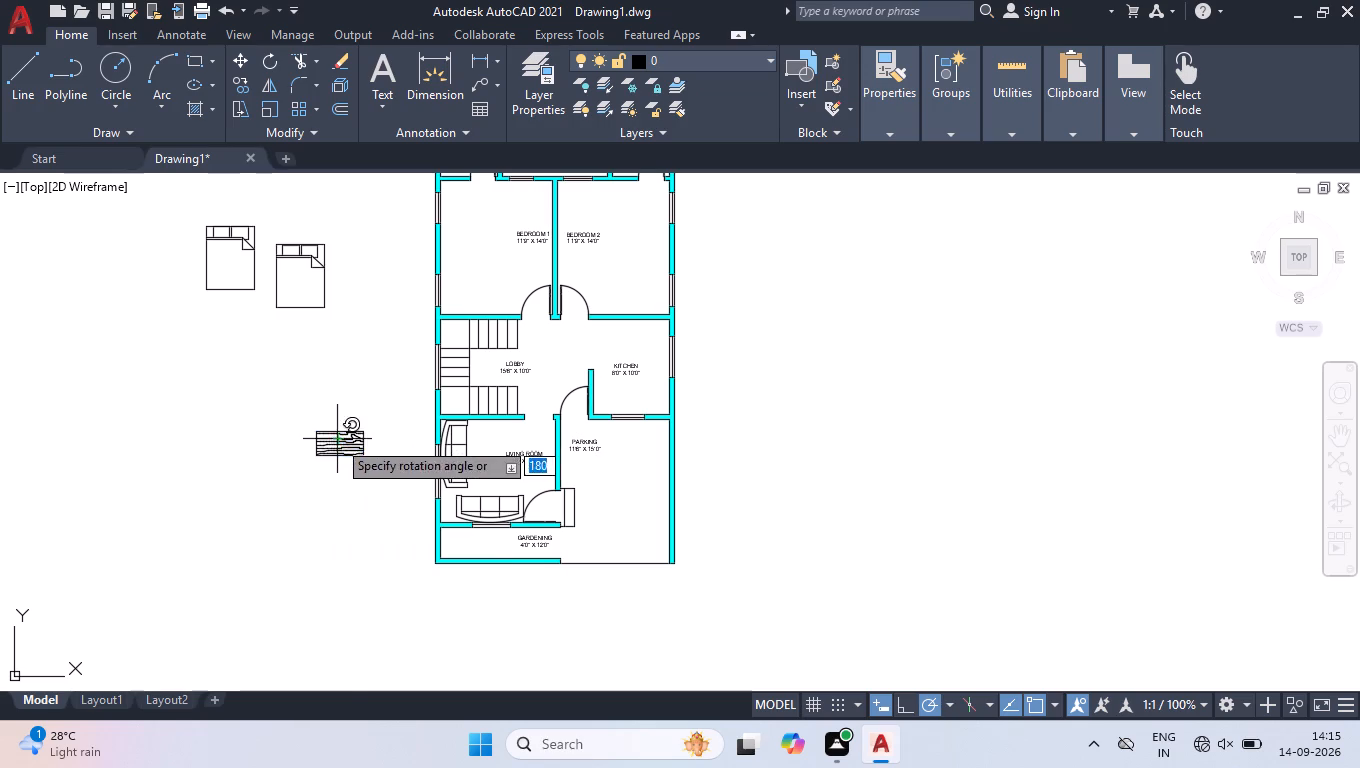
pyautogui.click(332, 603)
# Move the rotated table into the living room, between the west-wall sofa and the room label, and deselect it.
pyautogui.click(289, 392)
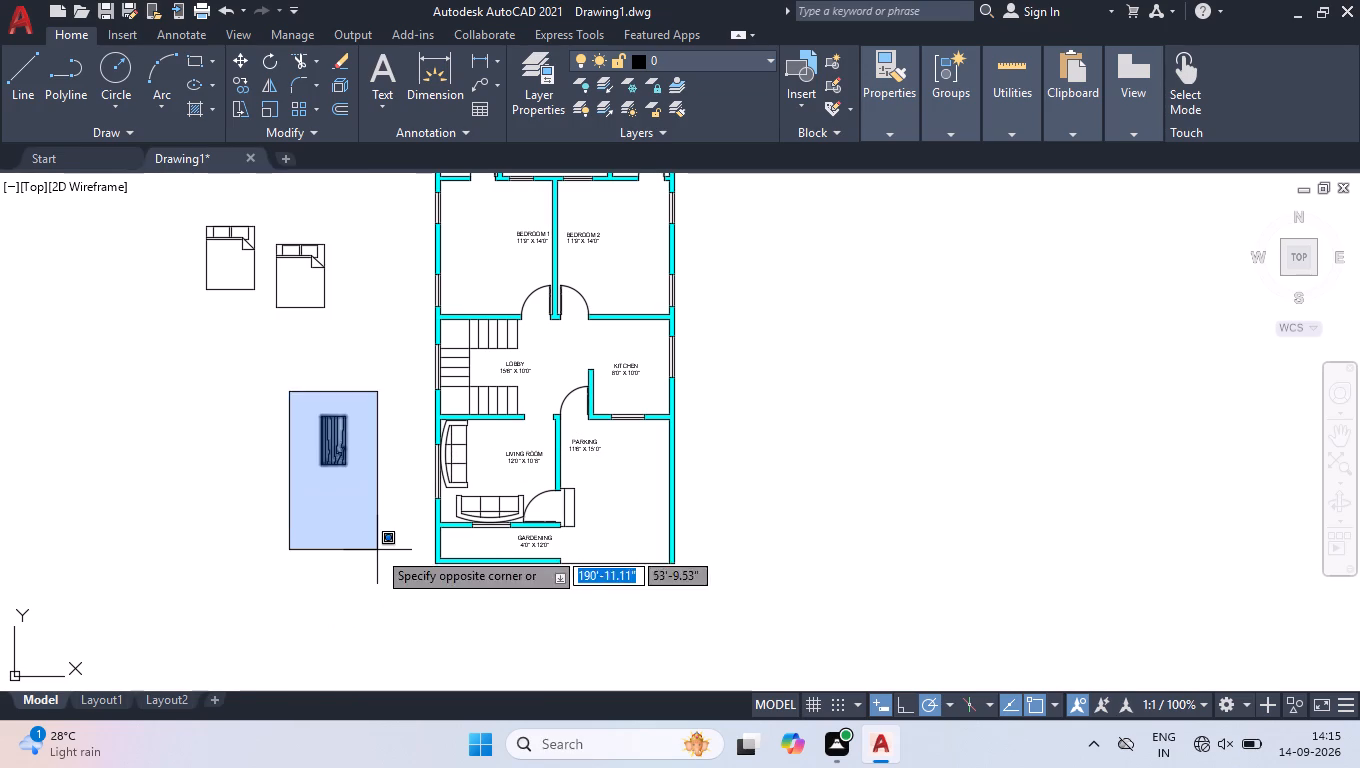
pyautogui.click(377, 550)
pyautogui.click(344, 417)
pyautogui.scroll(3, 481, 470)
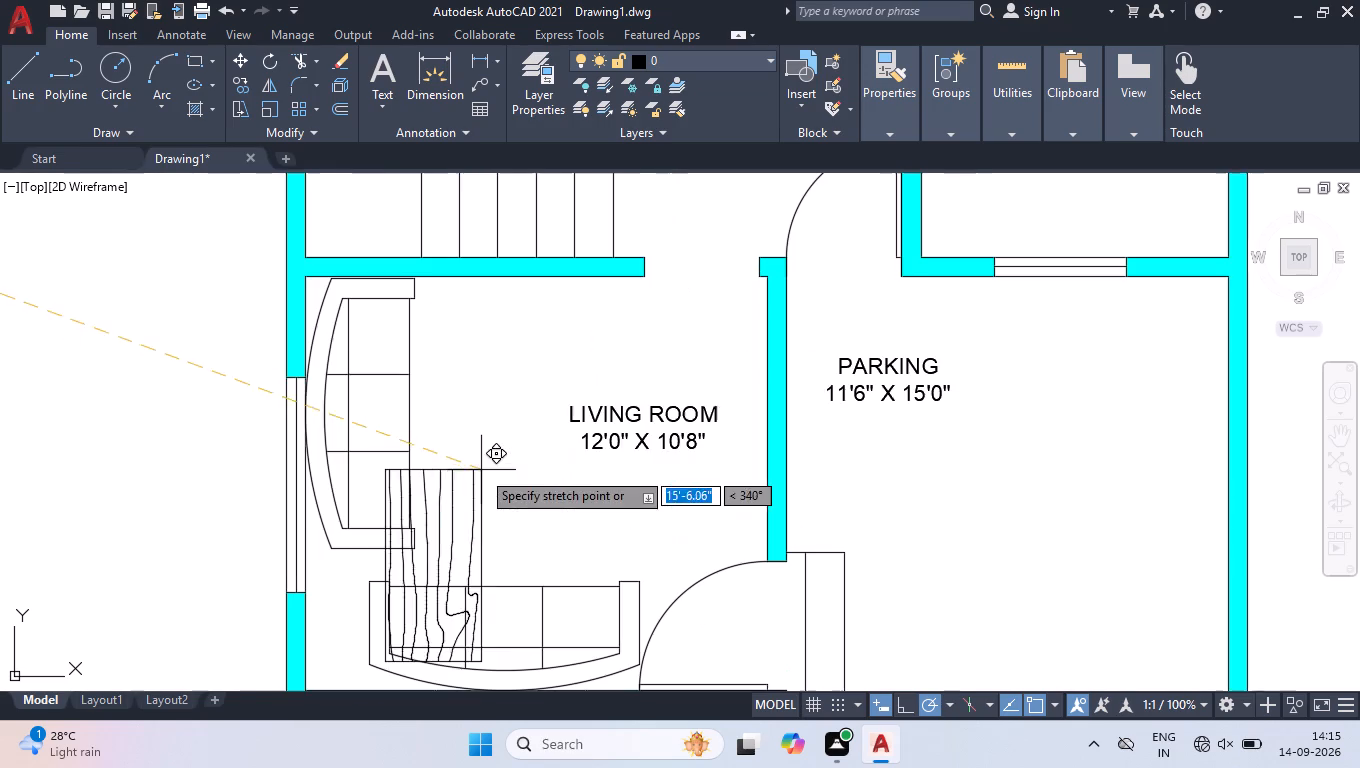
pyautogui.click(546, 341)
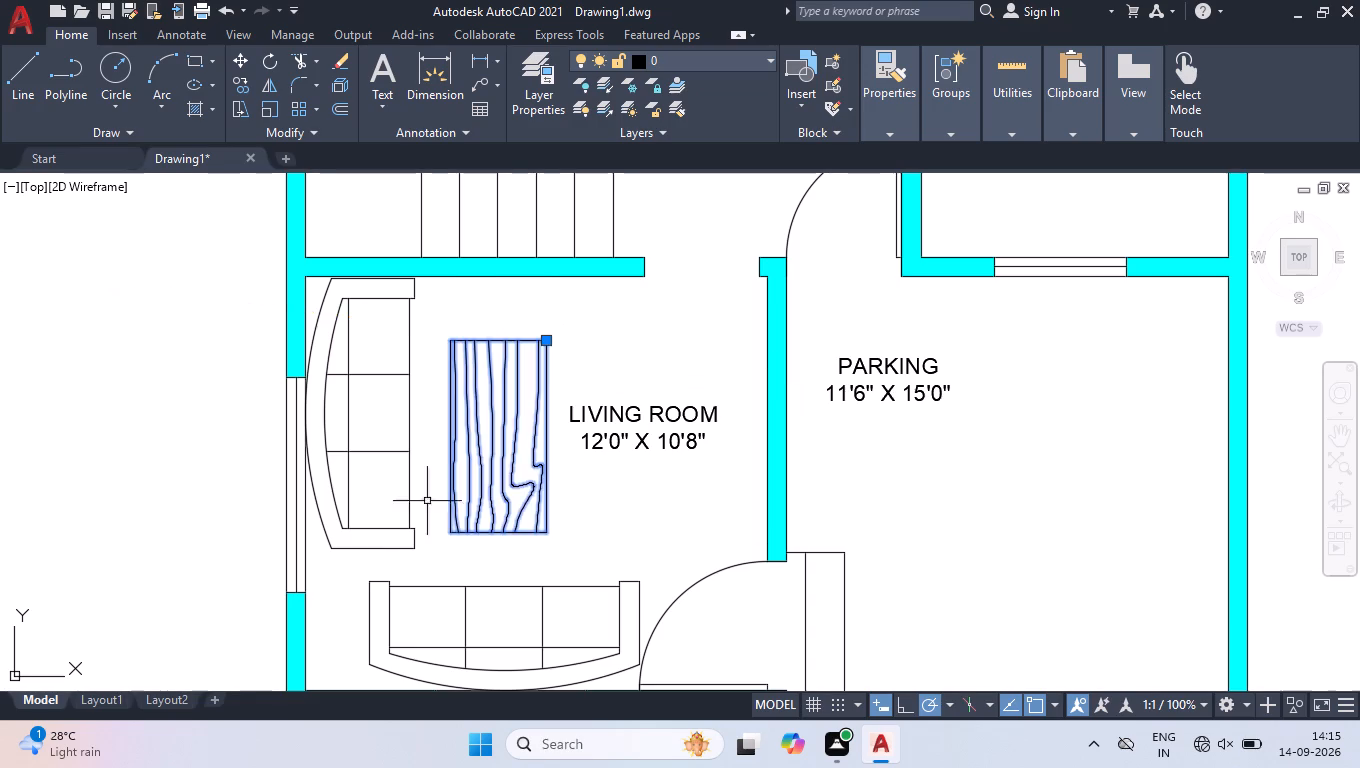
pyautogui.scroll(-3, 415, 488)
pyautogui.rightClick(270, 477)
pyautogui.click(302, 564)
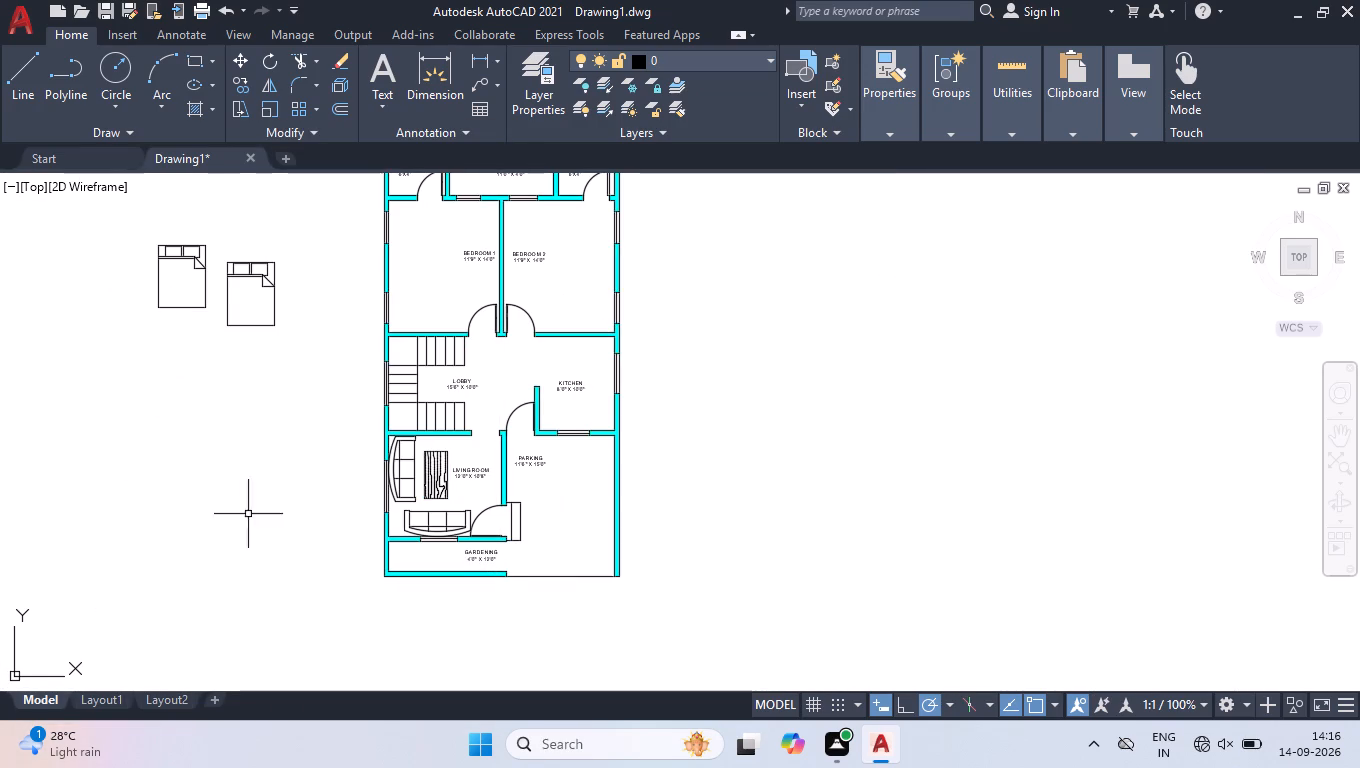
# Rotate the eastern of the two queen beds 90° clockwise about the midpoint of its head end.
pyautogui.scroll(-1, 446, 564)
pyautogui.scroll(2, 342, 449)
pyautogui.moveTo(358, 299); pyautogui.dragTo(353, 309)
pyautogui.click(325, 350)
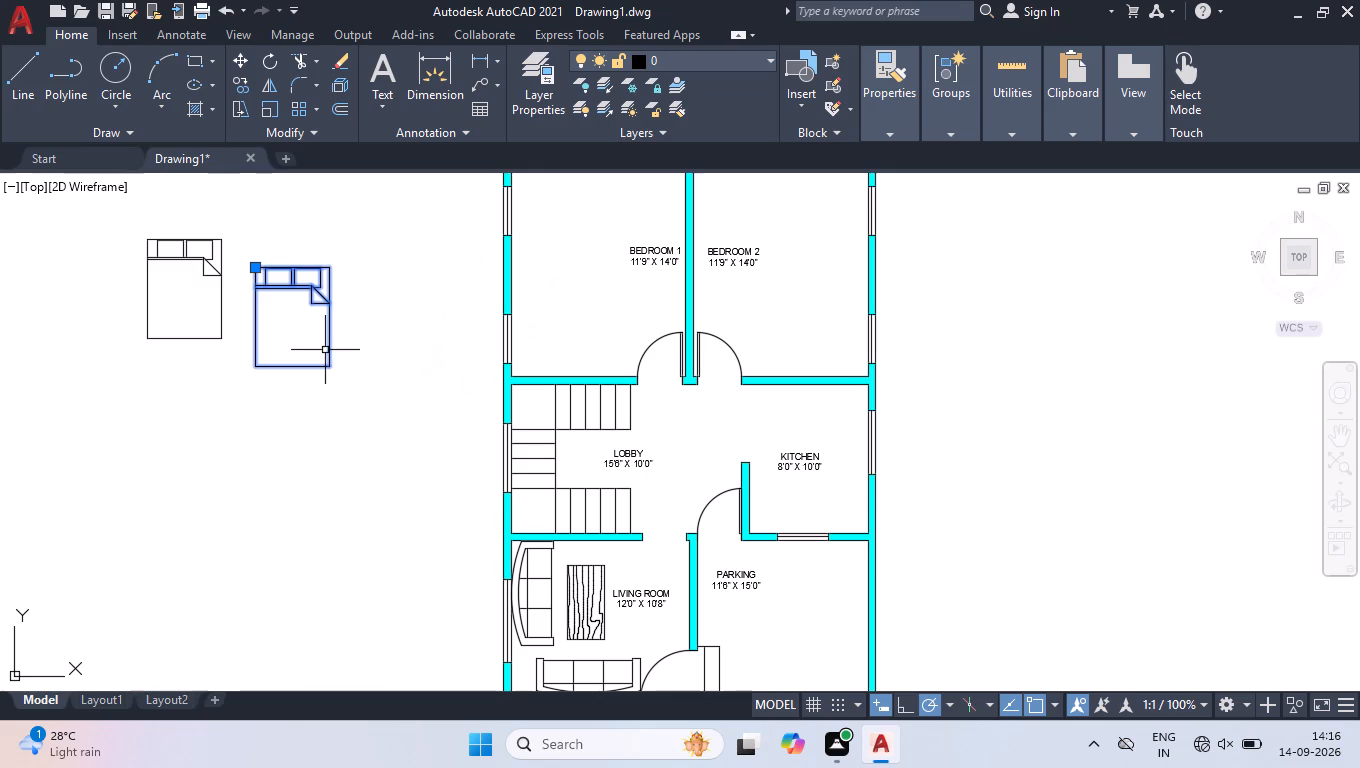
pyautogui.write('RO')
pyautogui.press('Return')
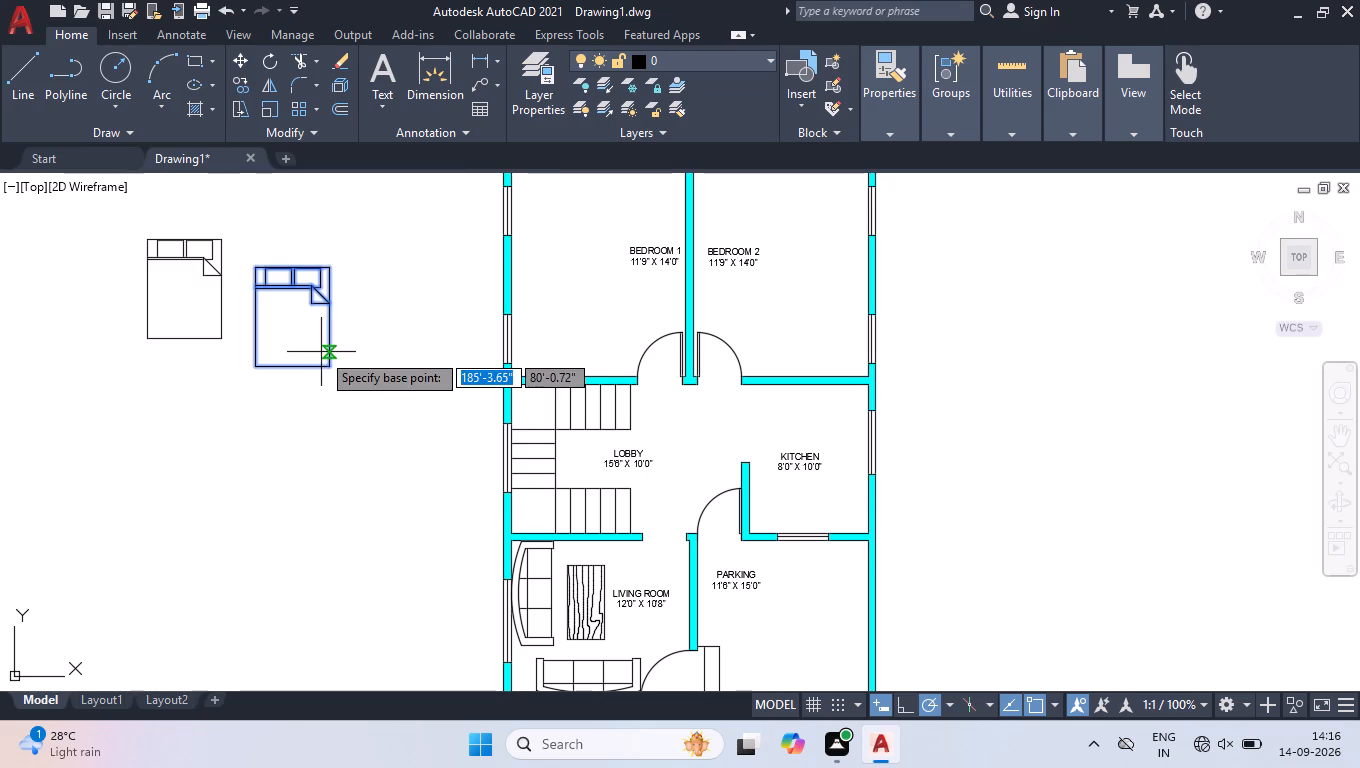
pyautogui.click(287, 262)
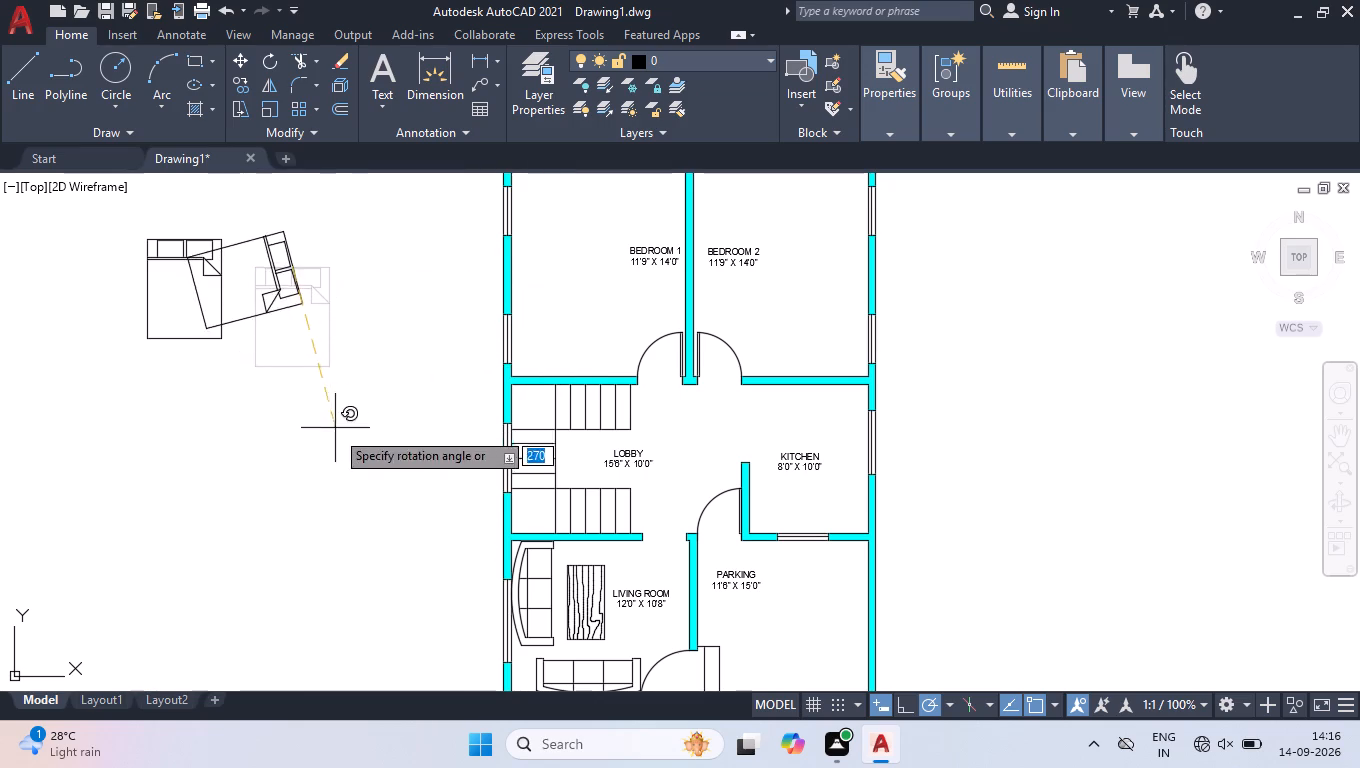
pyautogui.click(291, 490)
# Move the rotated bed into Bedroom 2, its head against the east wall between the two windows, and deselect it.
pyautogui.moveTo(317, 235); pyautogui.dragTo(305, 258)
pyautogui.click(255, 313)
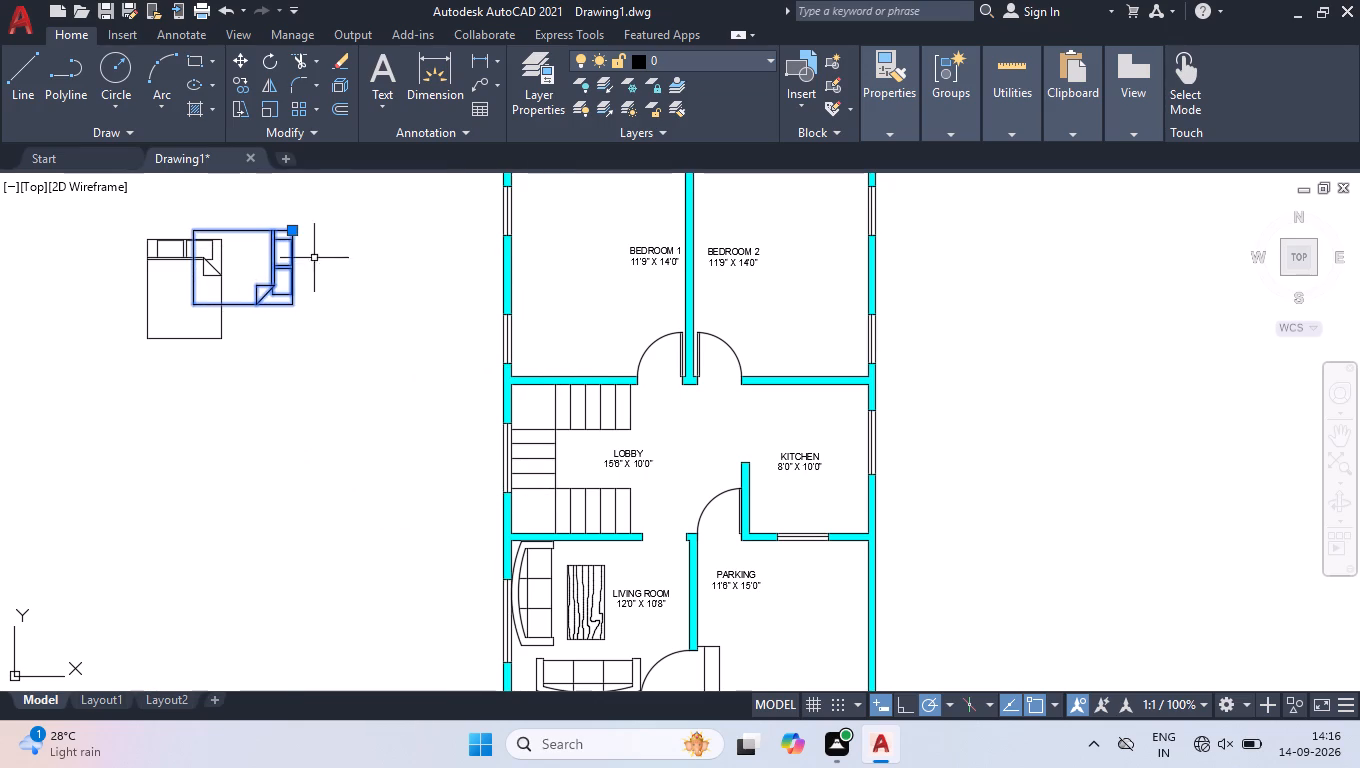
pyautogui.click(296, 229)
pyautogui.scroll(-1, 753, 313)
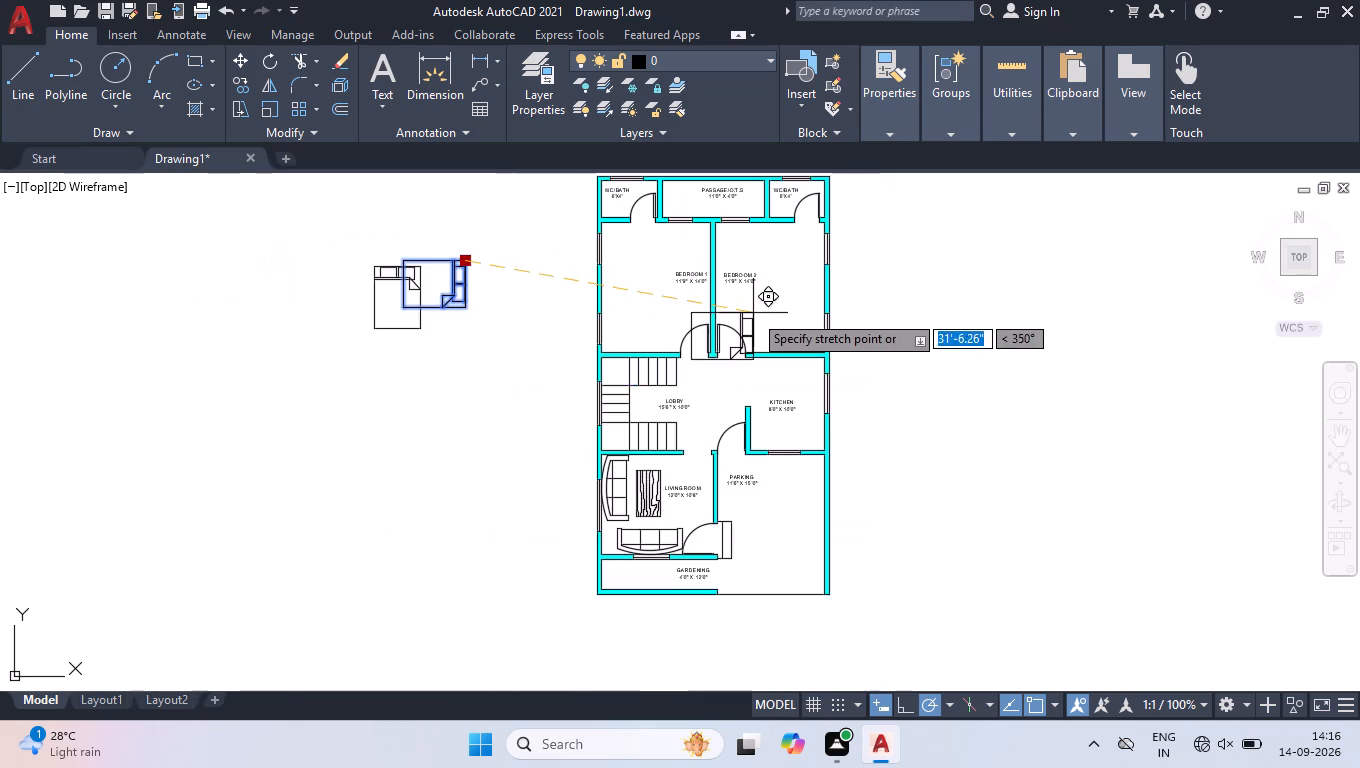
pyautogui.scroll(3, 799, 247)
pyautogui.click(888, 303)
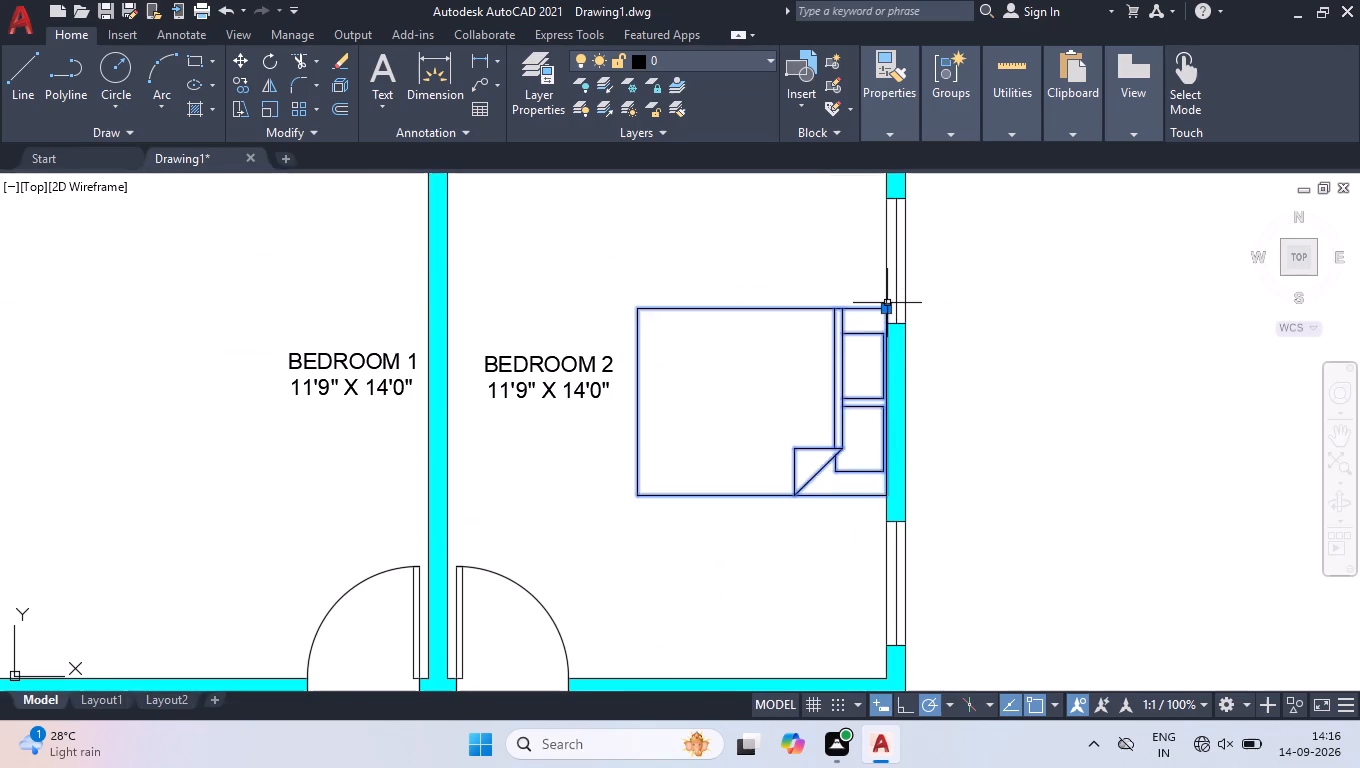
pyautogui.scroll(-3, 886, 303)
pyautogui.click(552, 320)
pyautogui.rightClick(552, 320)
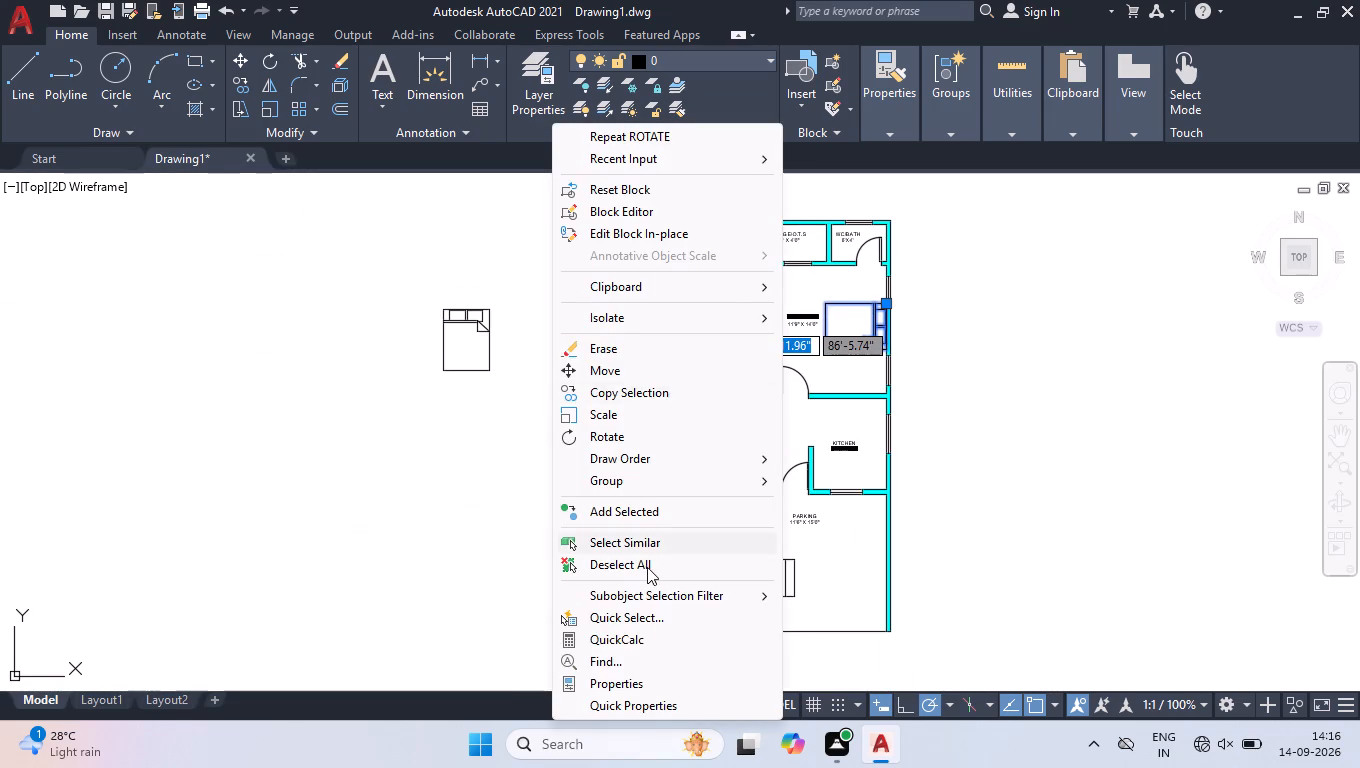
pyautogui.click(647, 567)
# Rotate the remaining queen bed 90° counterclockwise about the midpoint of its head end.
pyautogui.click(538, 423)
pyautogui.click(410, 269)
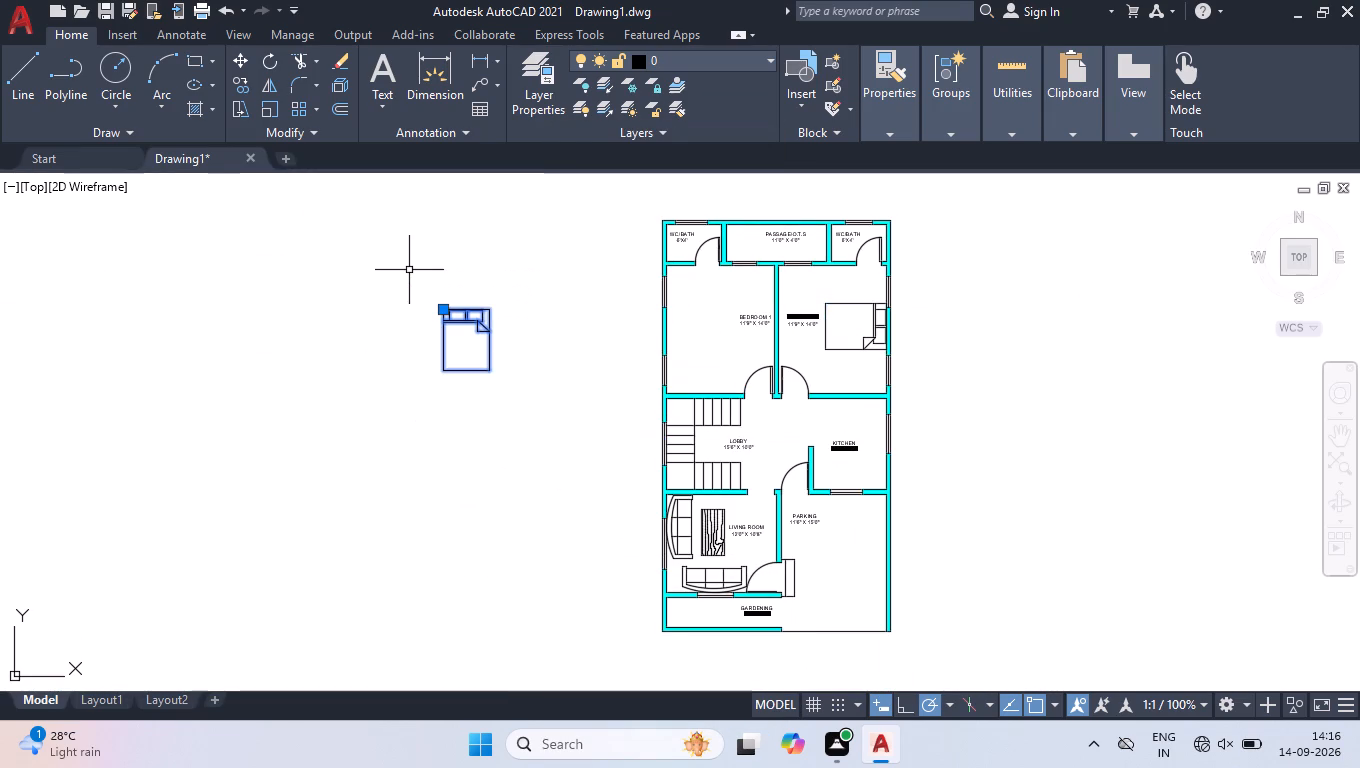
pyautogui.write('RO')
pyautogui.press('Return')
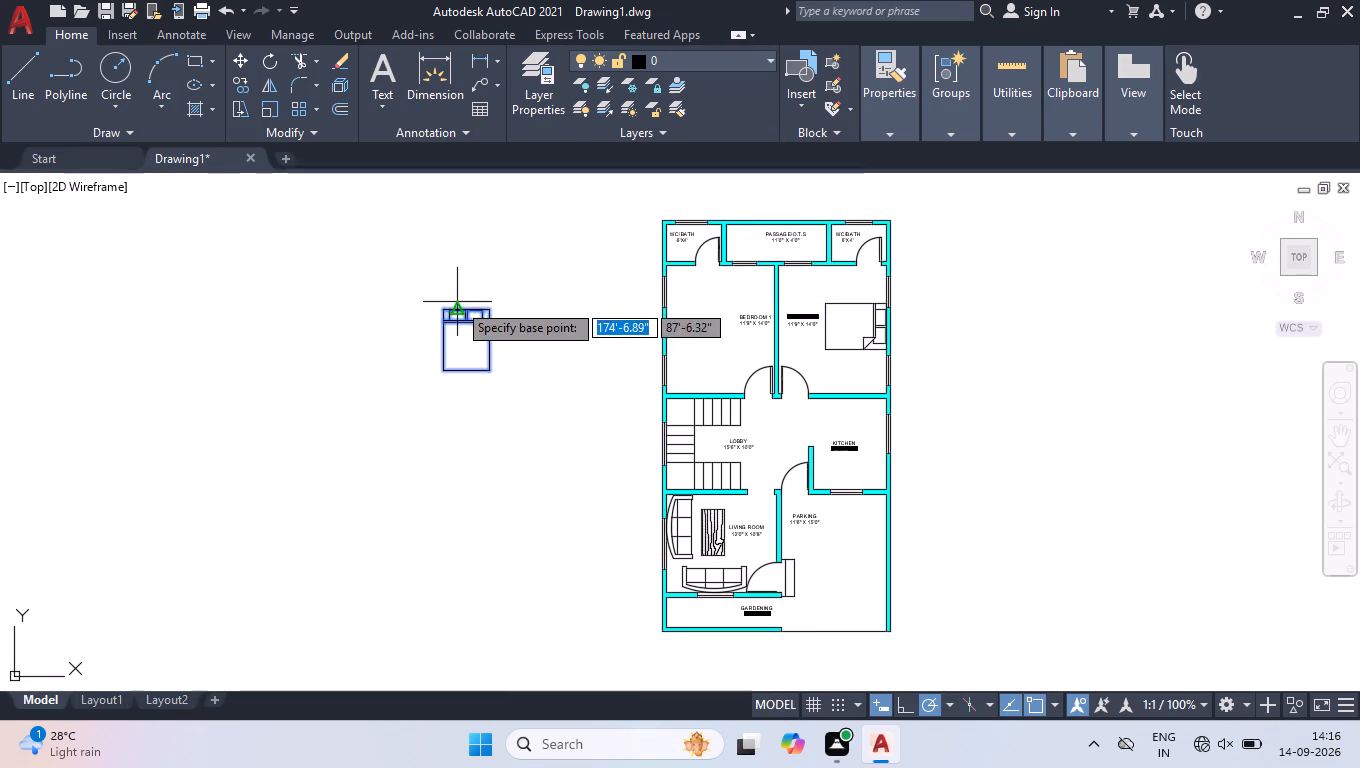
pyautogui.click(465, 309)
pyautogui.click(470, 228)
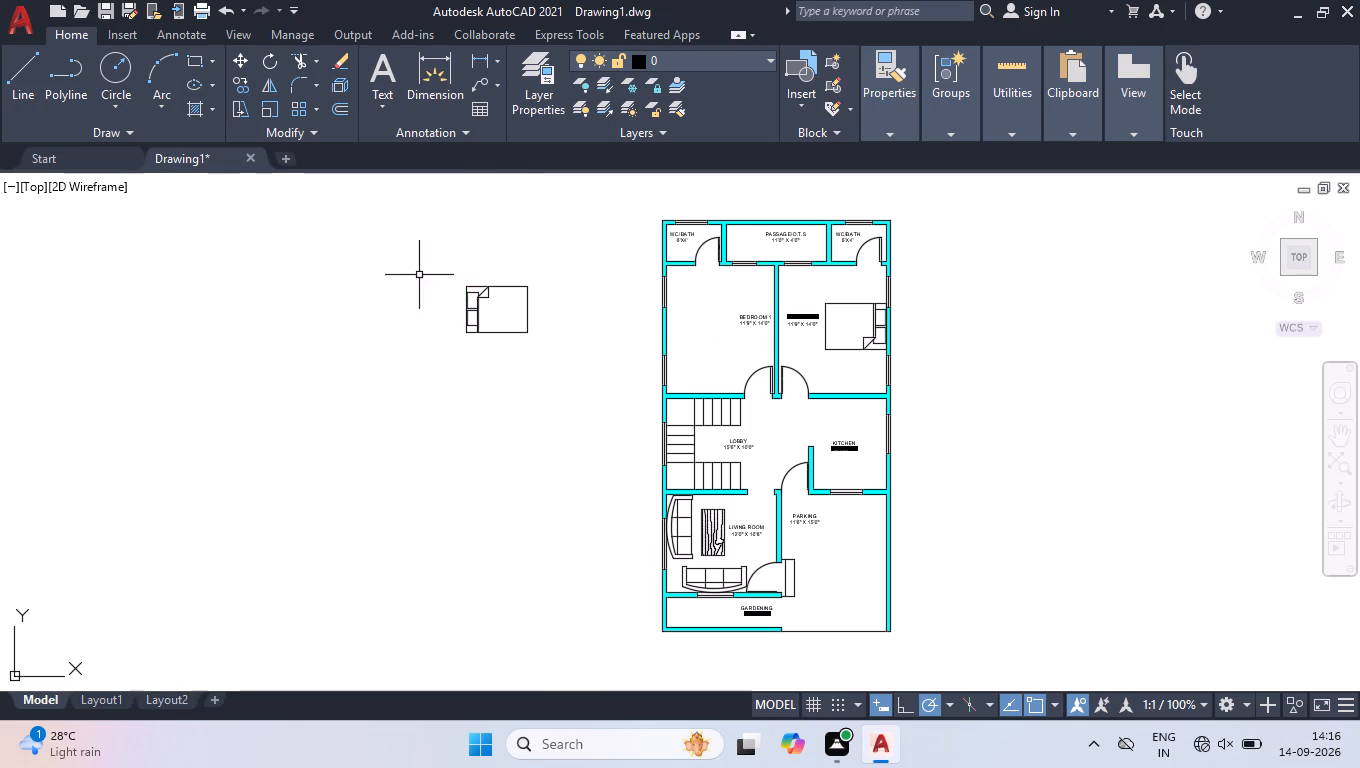
# Move the rotated bed into Bedroom 1, its head against the west wall between the two windows, and deselect it.
pyautogui.click(418, 275)
pyautogui.click(561, 337)
pyautogui.click(466, 332)
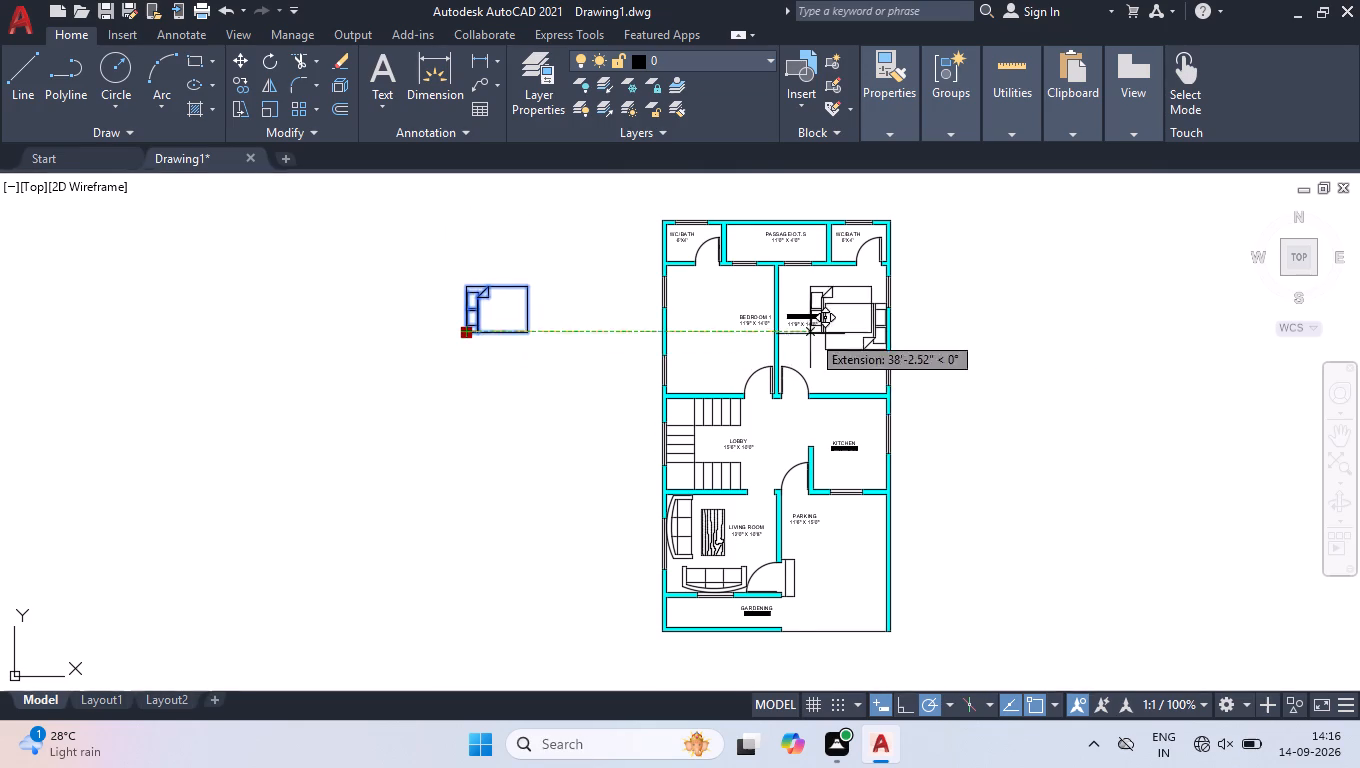
pyautogui.scroll(2, 695, 320)
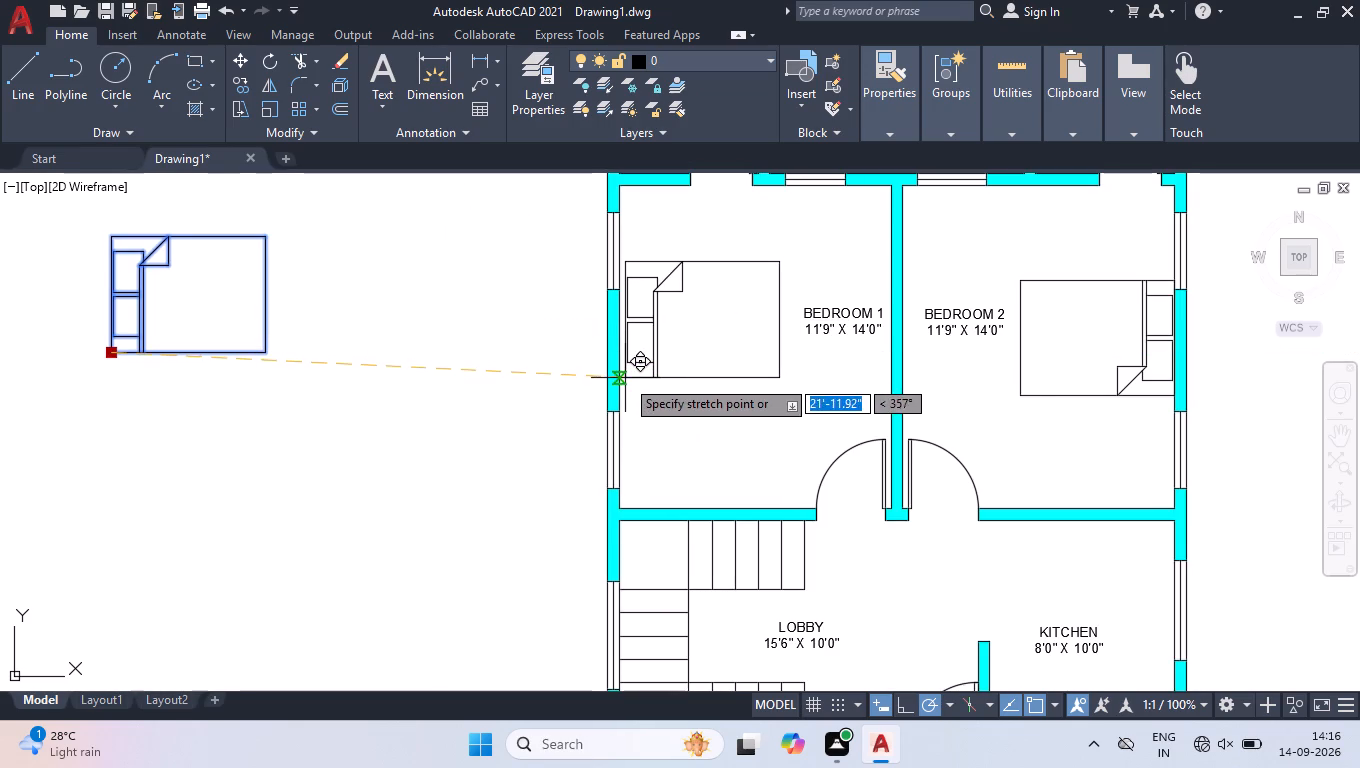
pyautogui.click(625, 378)
pyautogui.rightClick(546, 354)
pyautogui.click(597, 558)
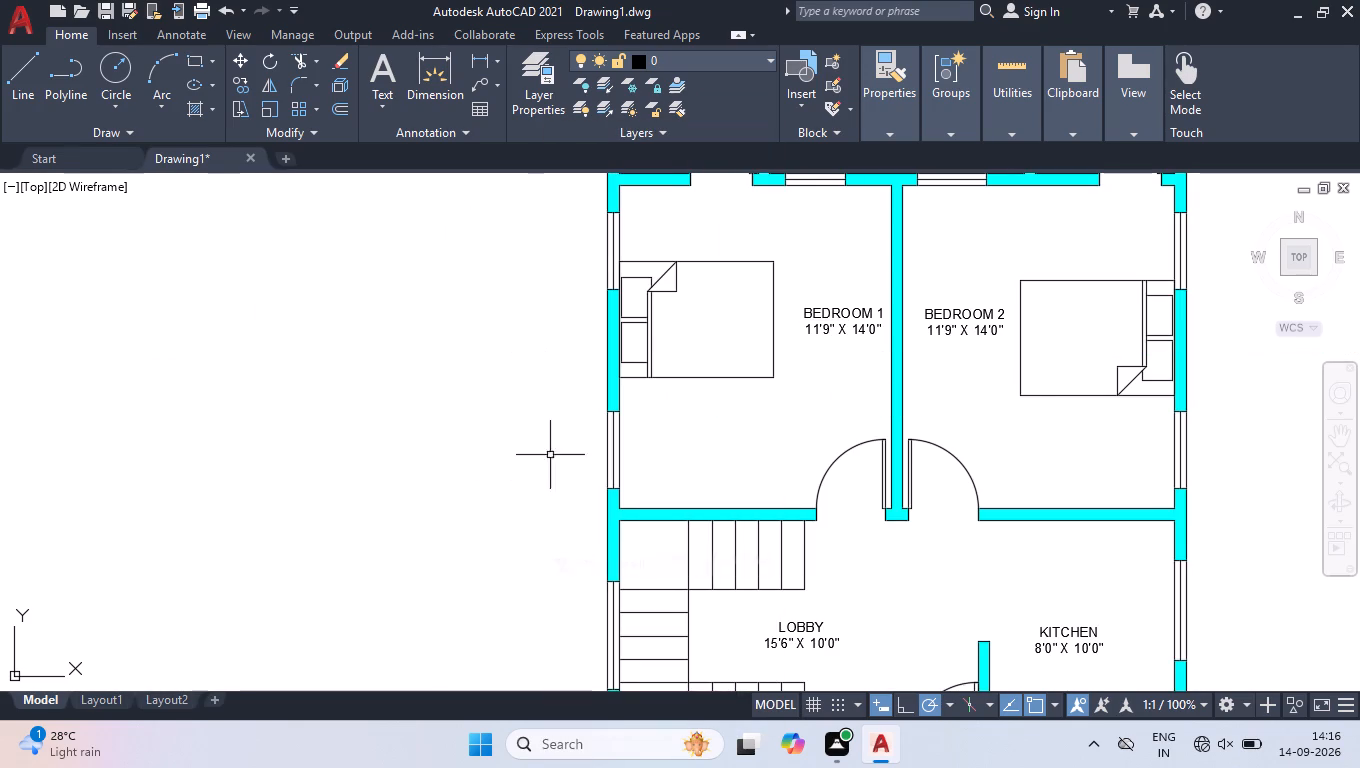
# Add a centred multiline text "W" with 6" height at the northern window in Bedroom 1's west wall.
pyautogui.click(1295, 258)
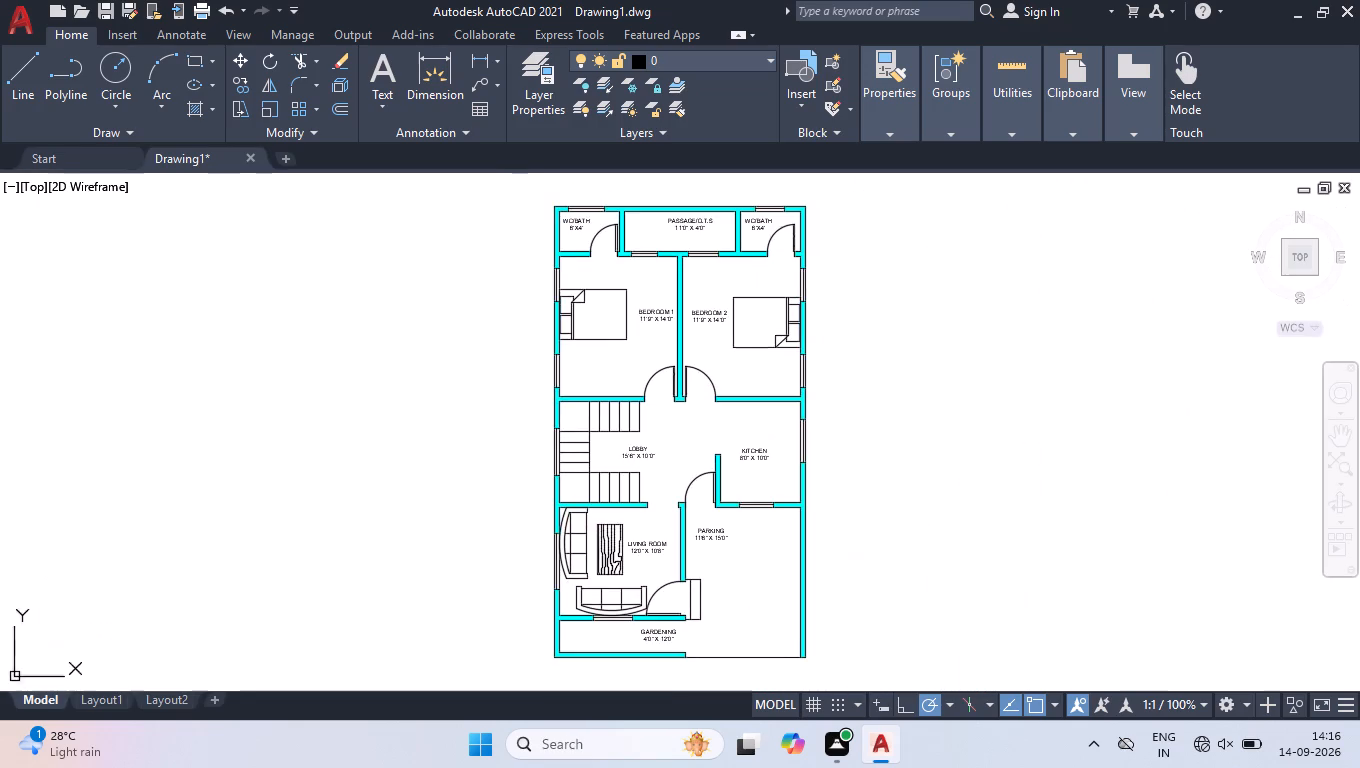
pyautogui.scroll(2, 653, 174)
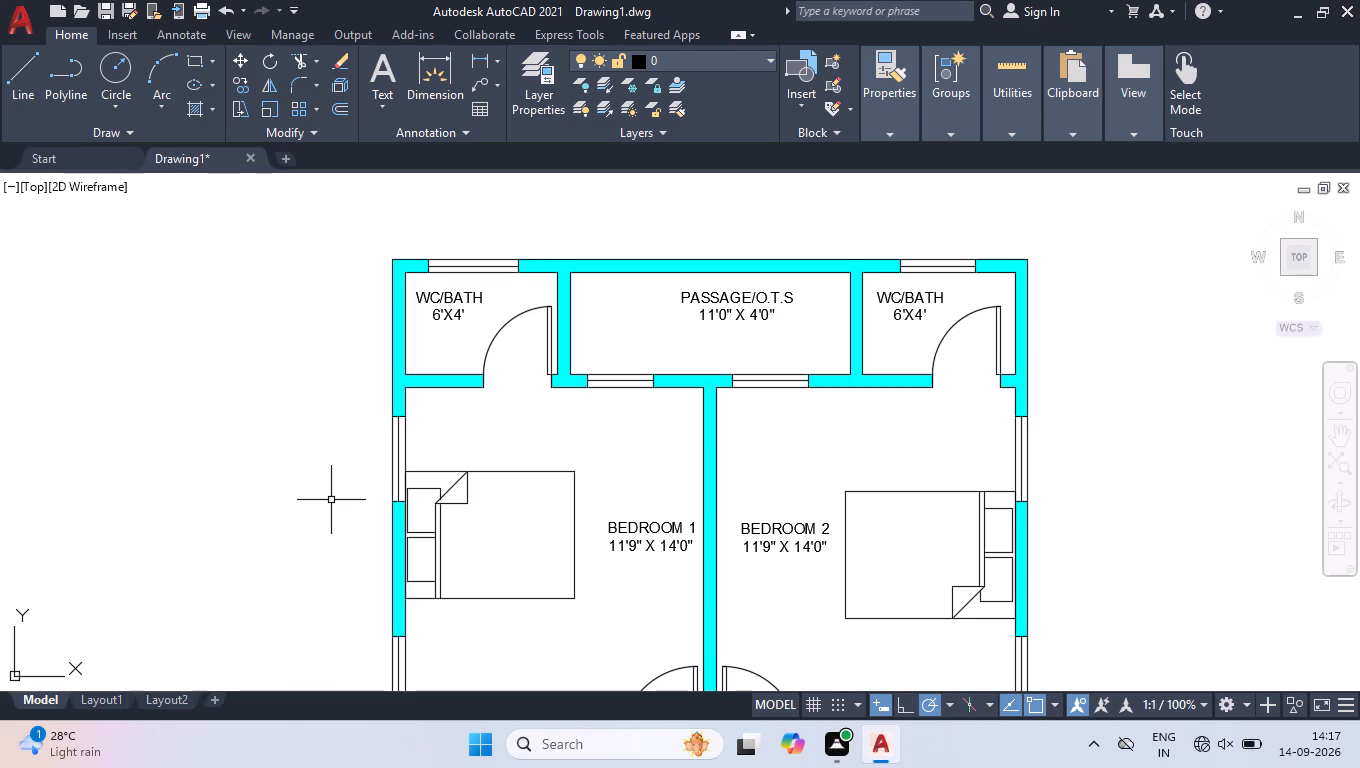
pyautogui.click(372, 59)
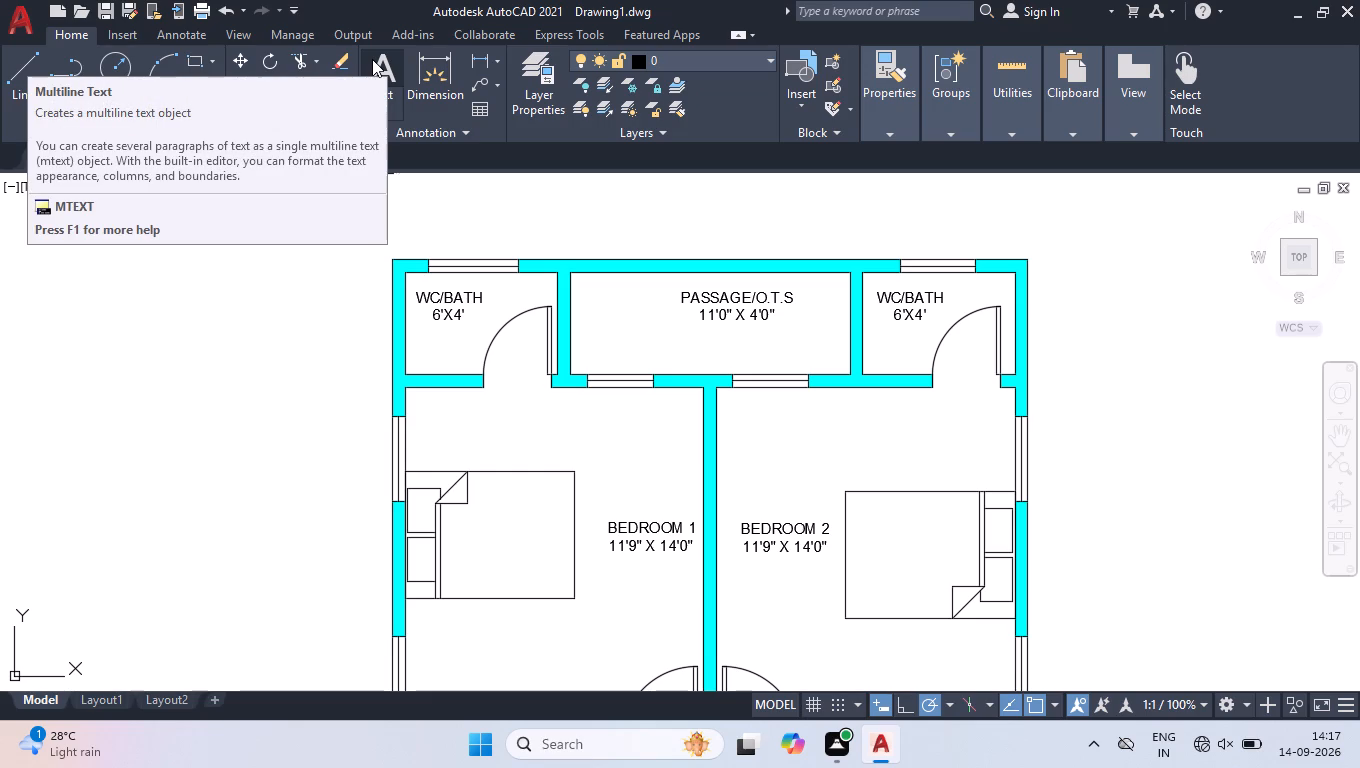
pyautogui.click(372, 434)
pyautogui.click(389, 473)
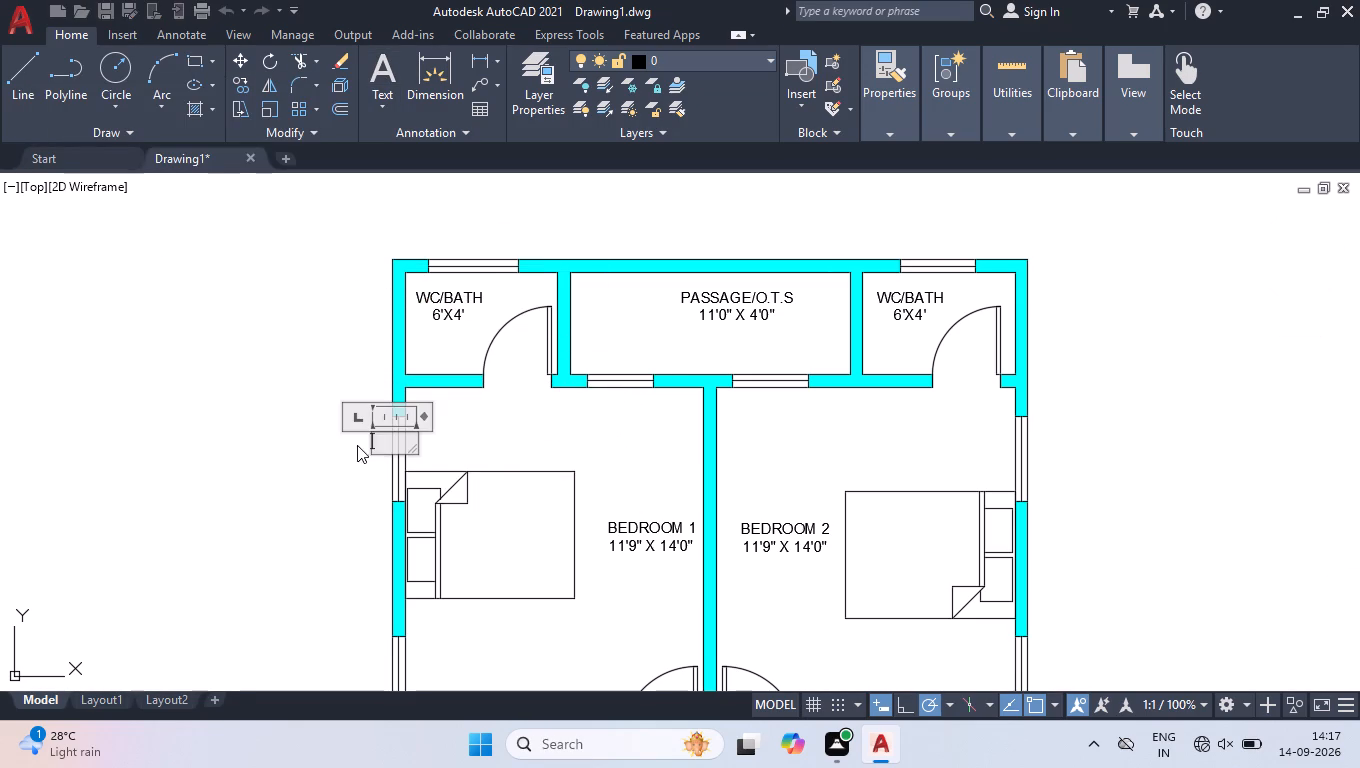
pyautogui.moveTo(427, 419); pyautogui.dragTo(453, 426)
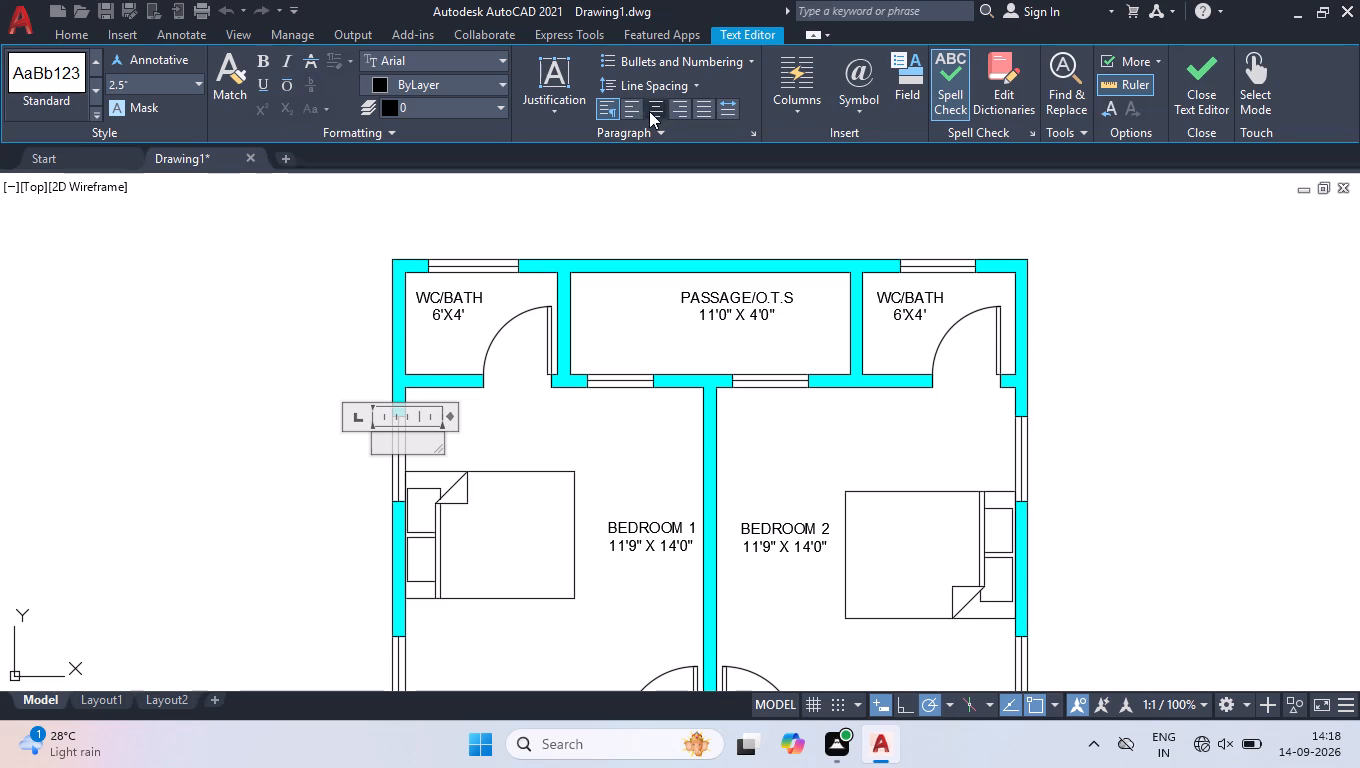
pyautogui.click(651, 111)
pyautogui.click(144, 81)
pyautogui.press('6')
pyautogui.press('Return')
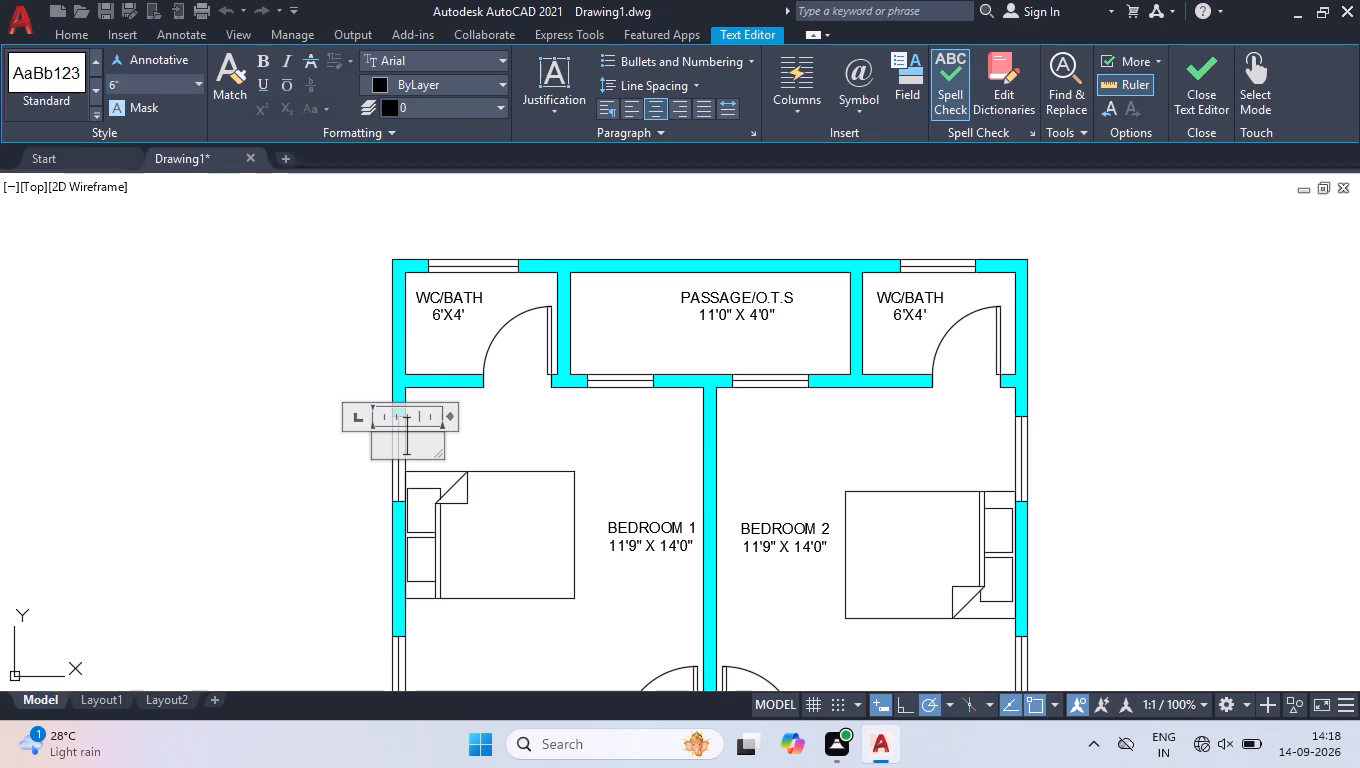
pyautogui.press('w')
pyautogui.click(142, 80)
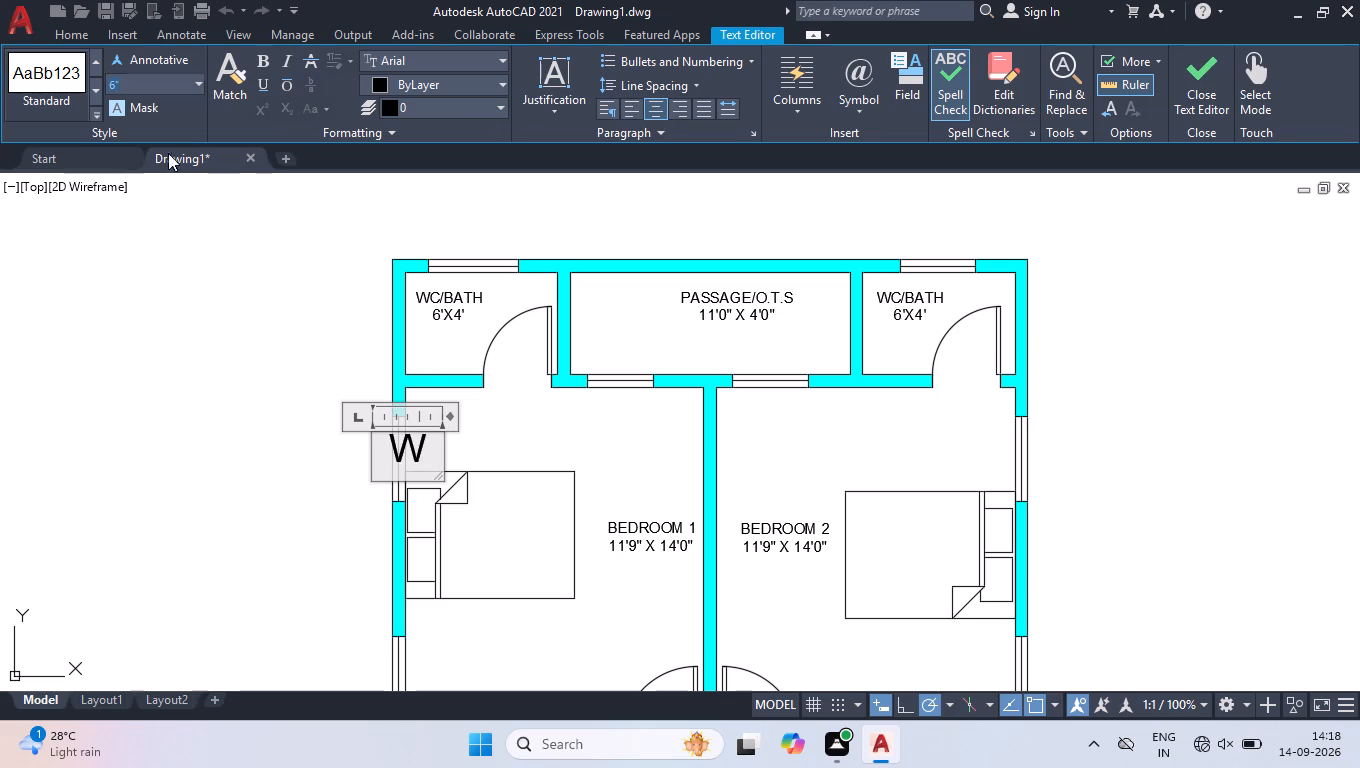
pyautogui.click(171, 294)
# Move the W label just outside Bedroom 1's northern west window and narrow its text frame by about 3".
pyautogui.scroll(3, 374, 450)
pyautogui.click(407, 413)
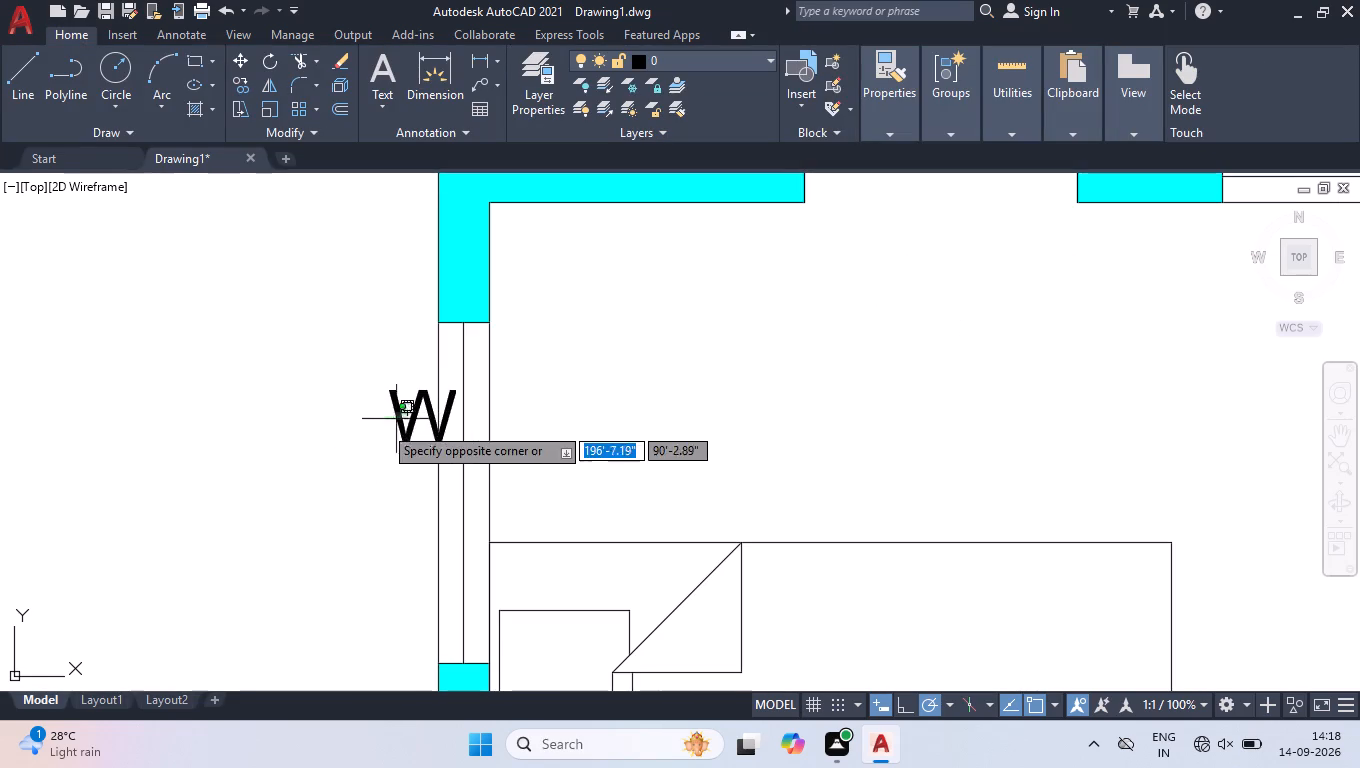
pyautogui.click(366, 432)
pyautogui.scroll(2, 369, 389)
pyautogui.click(340, 387)
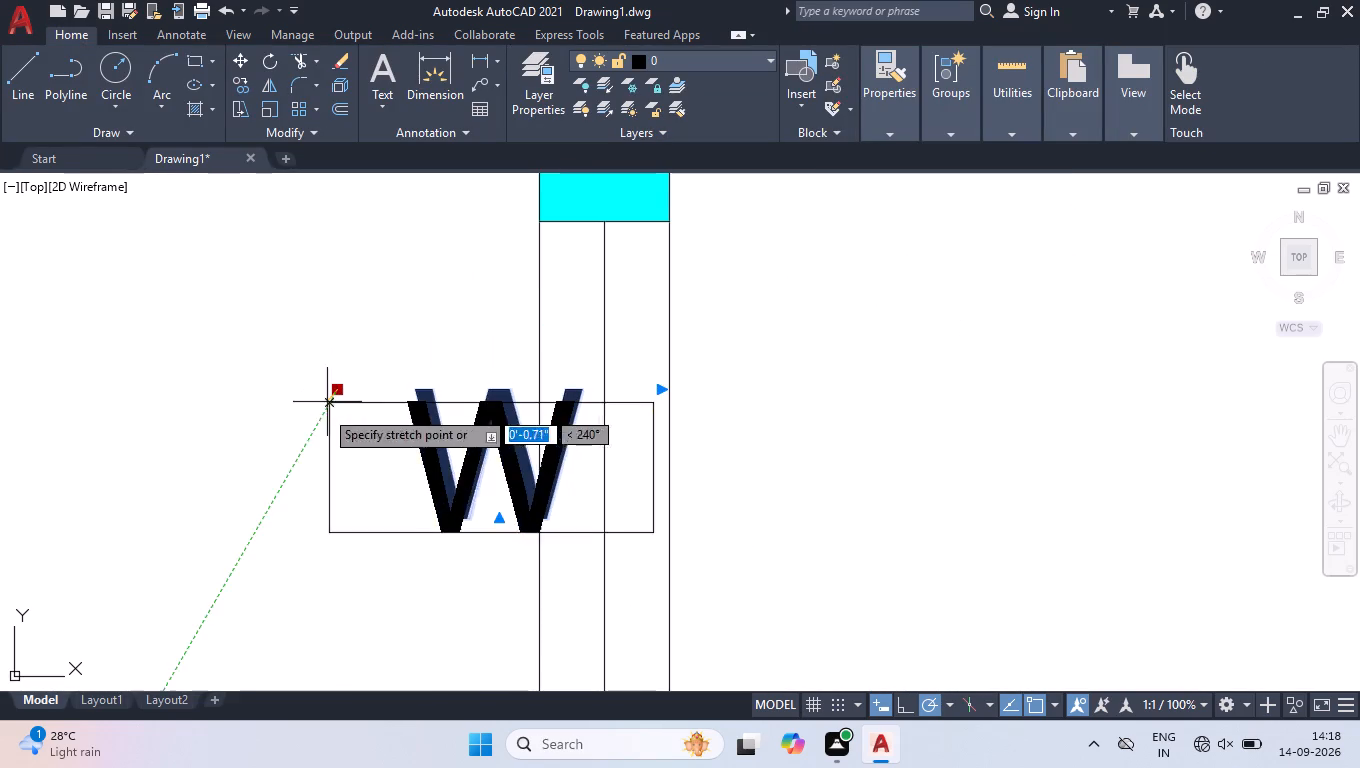
pyautogui.click(256, 454)
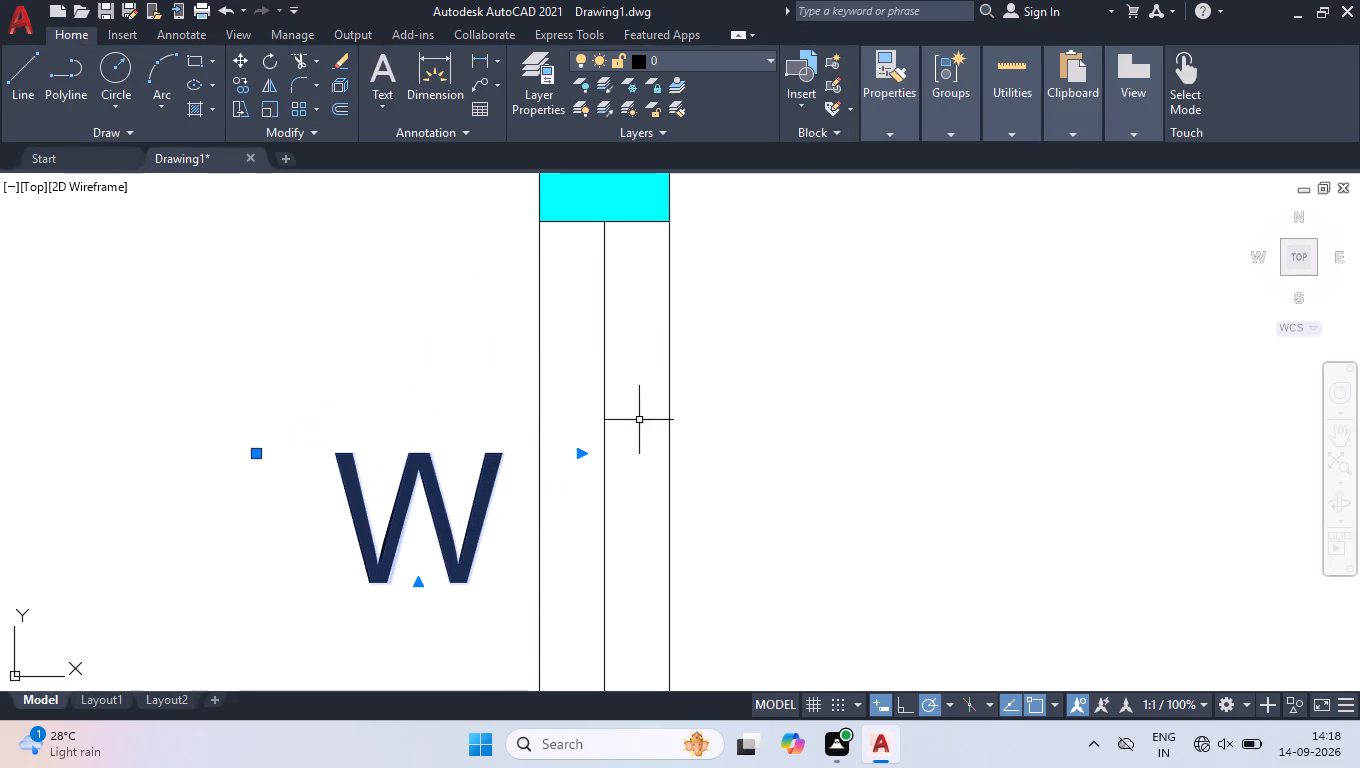
pyautogui.click(581, 452)
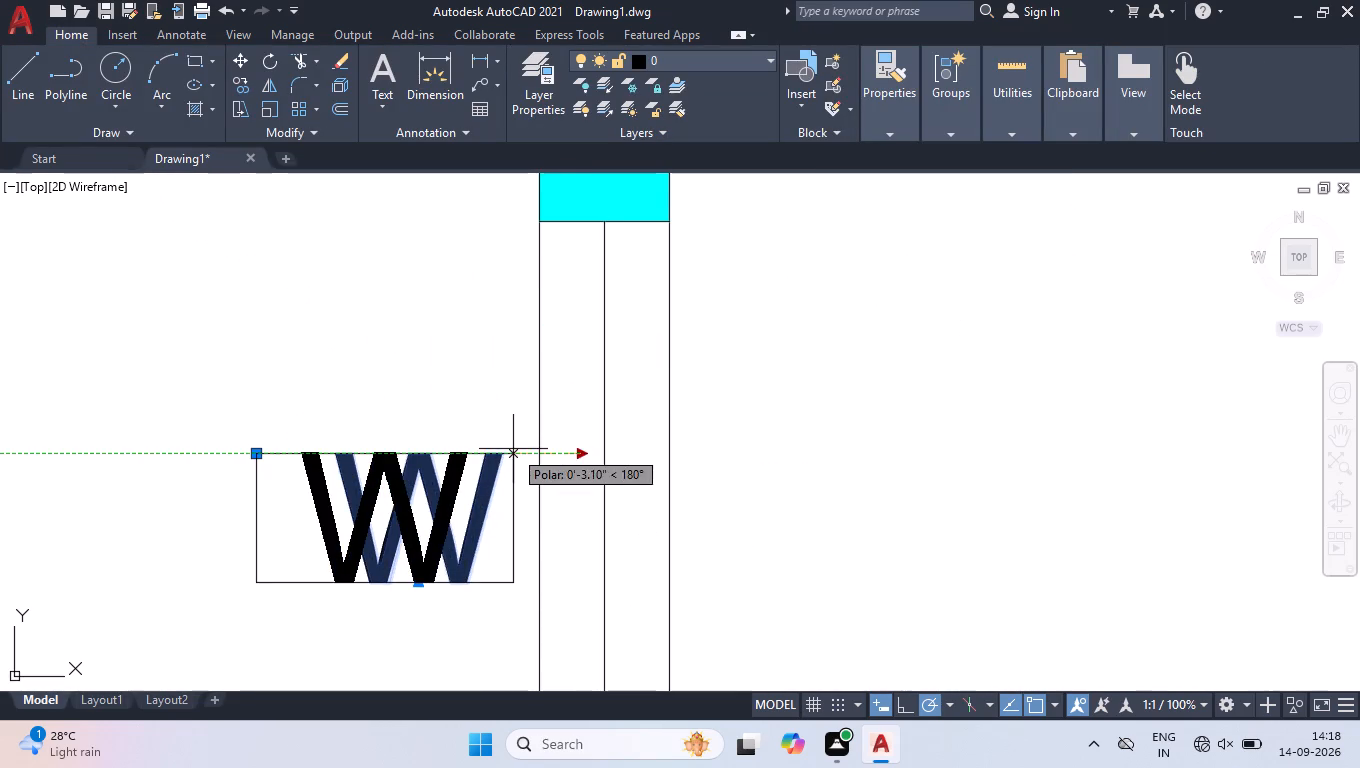
pyautogui.click(513, 449)
# Copy the W label to just outside the north windows of both WC/Bath rooms.
pyautogui.write('CO')
pyautogui.press('Return')
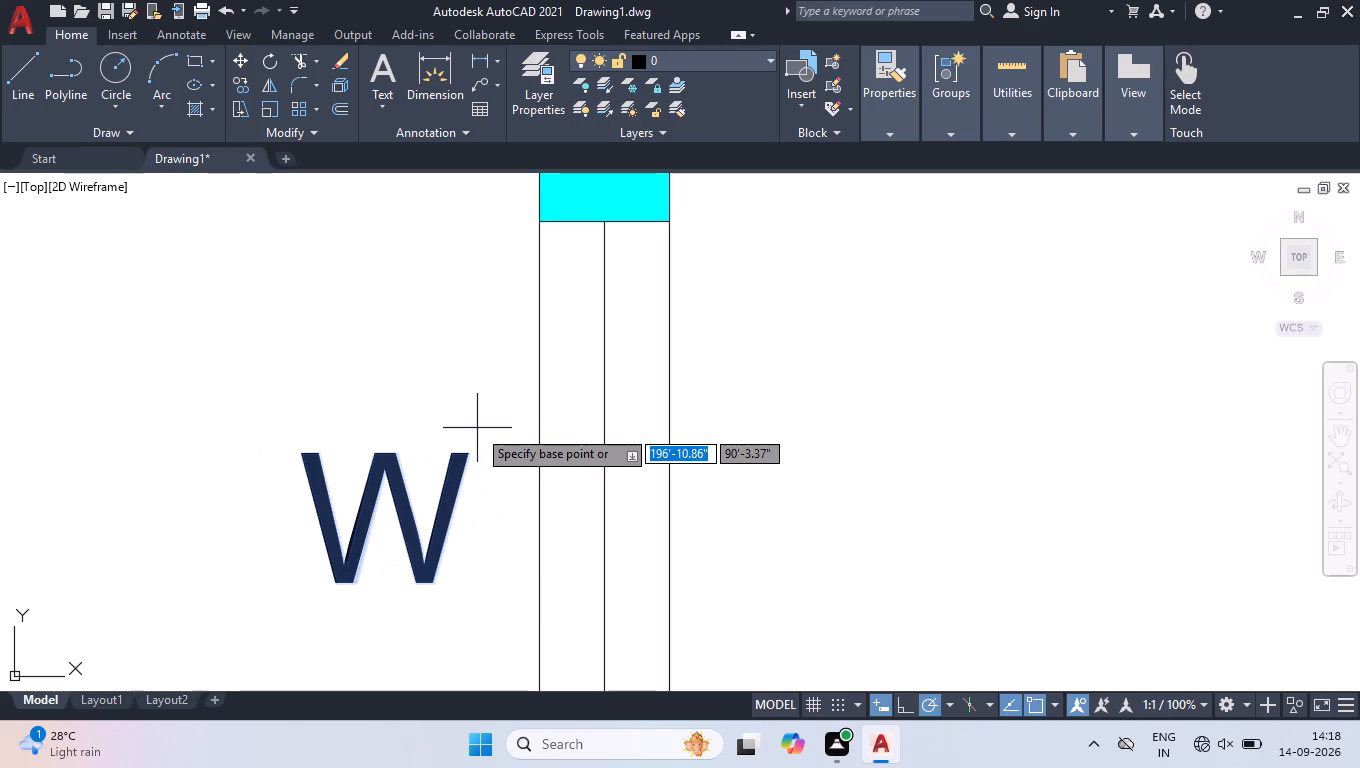
pyautogui.click(364, 466)
pyautogui.scroll(-4, 377, 460)
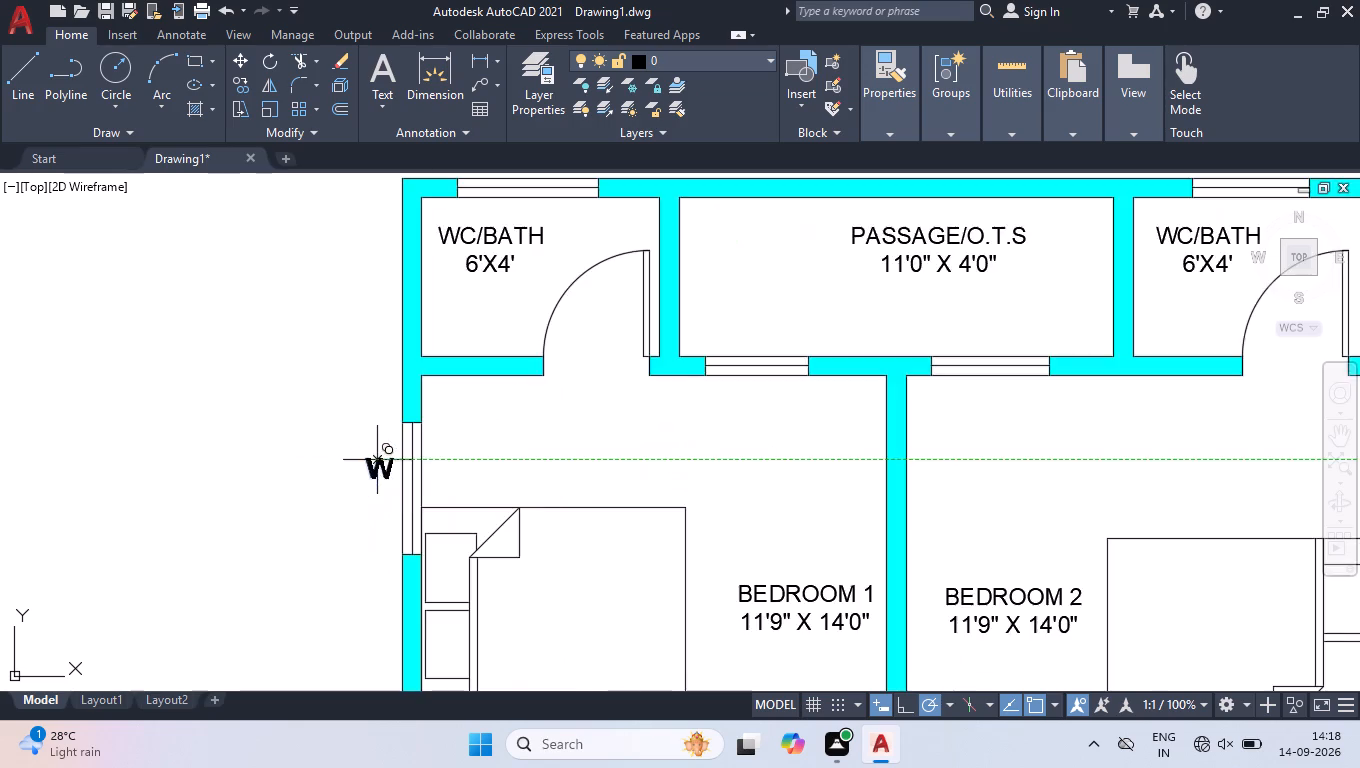
pyautogui.scroll(-2, 377, 460)
pyautogui.scroll(5, 445, 334)
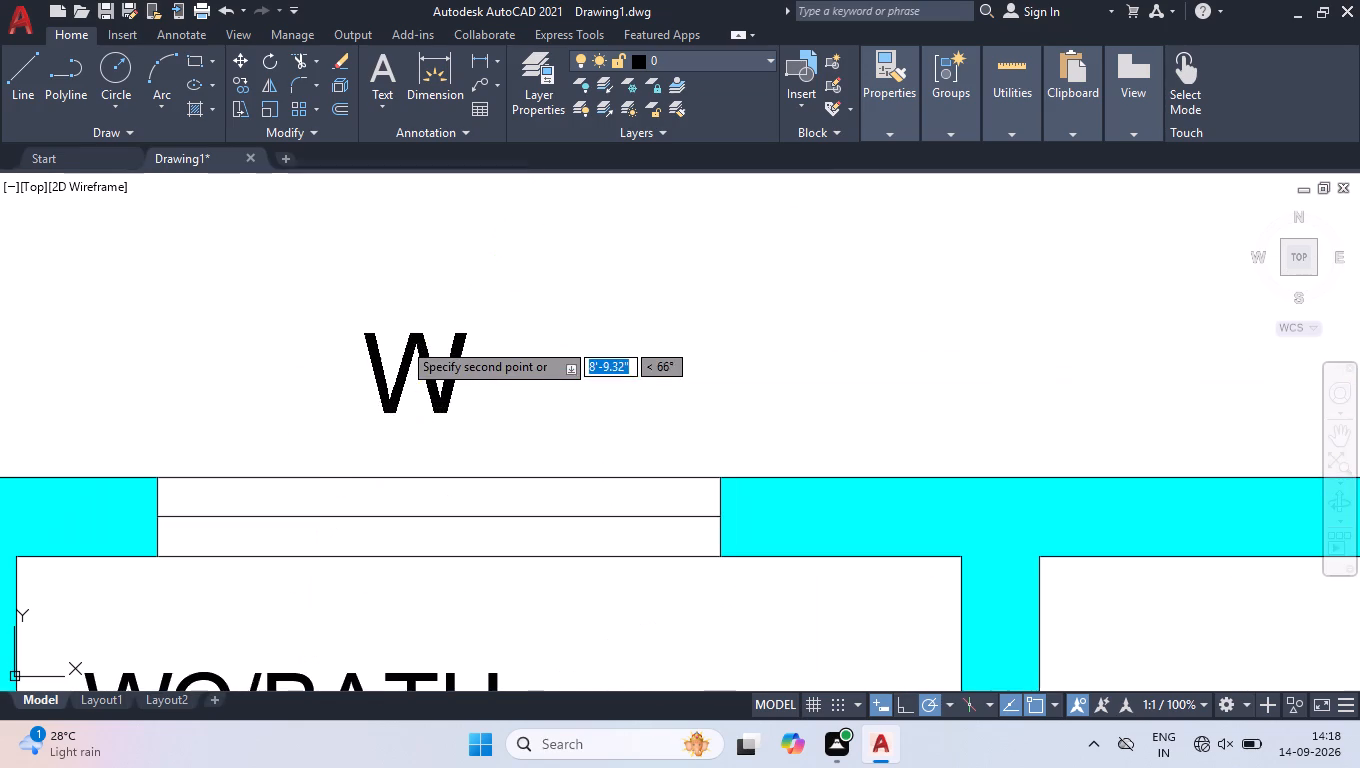
pyautogui.click(404, 389)
pyautogui.scroll(-4, 404, 389)
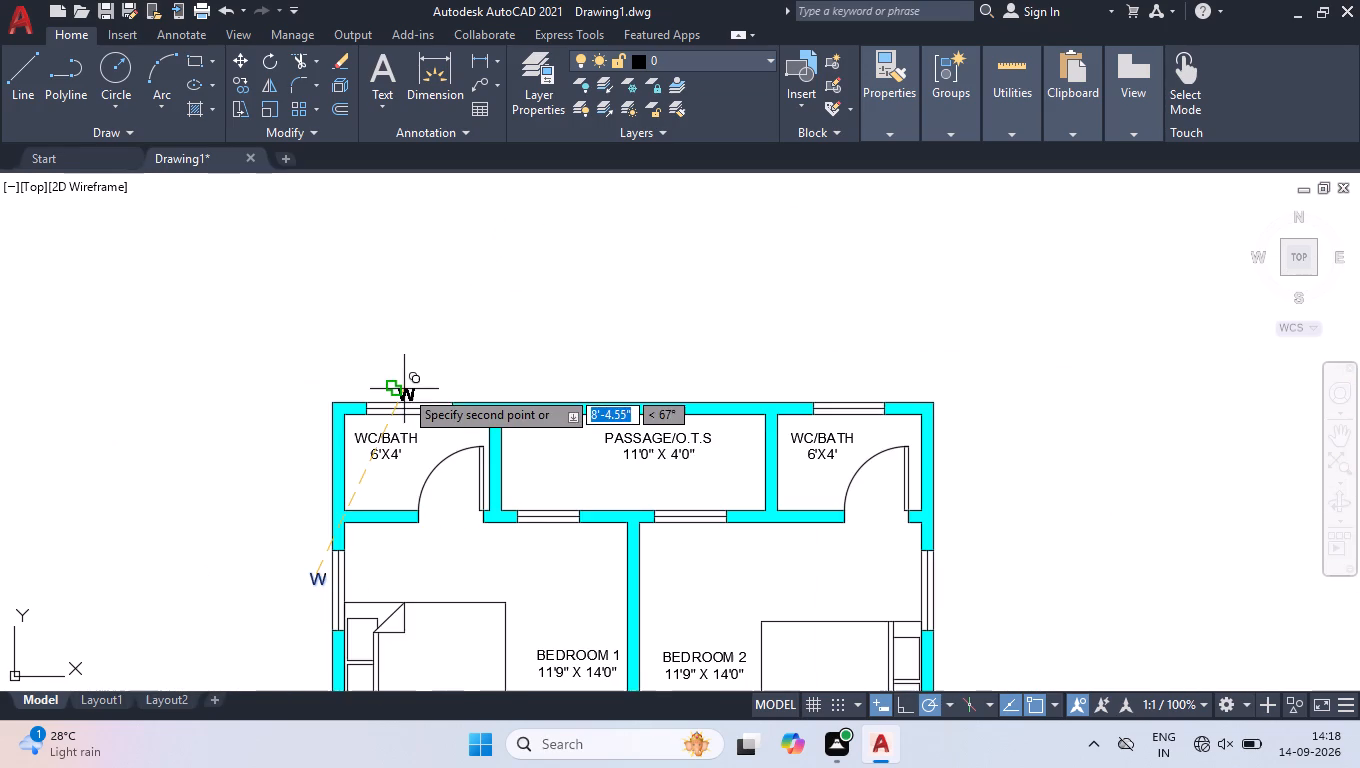
pyautogui.scroll(2, 1022, 385)
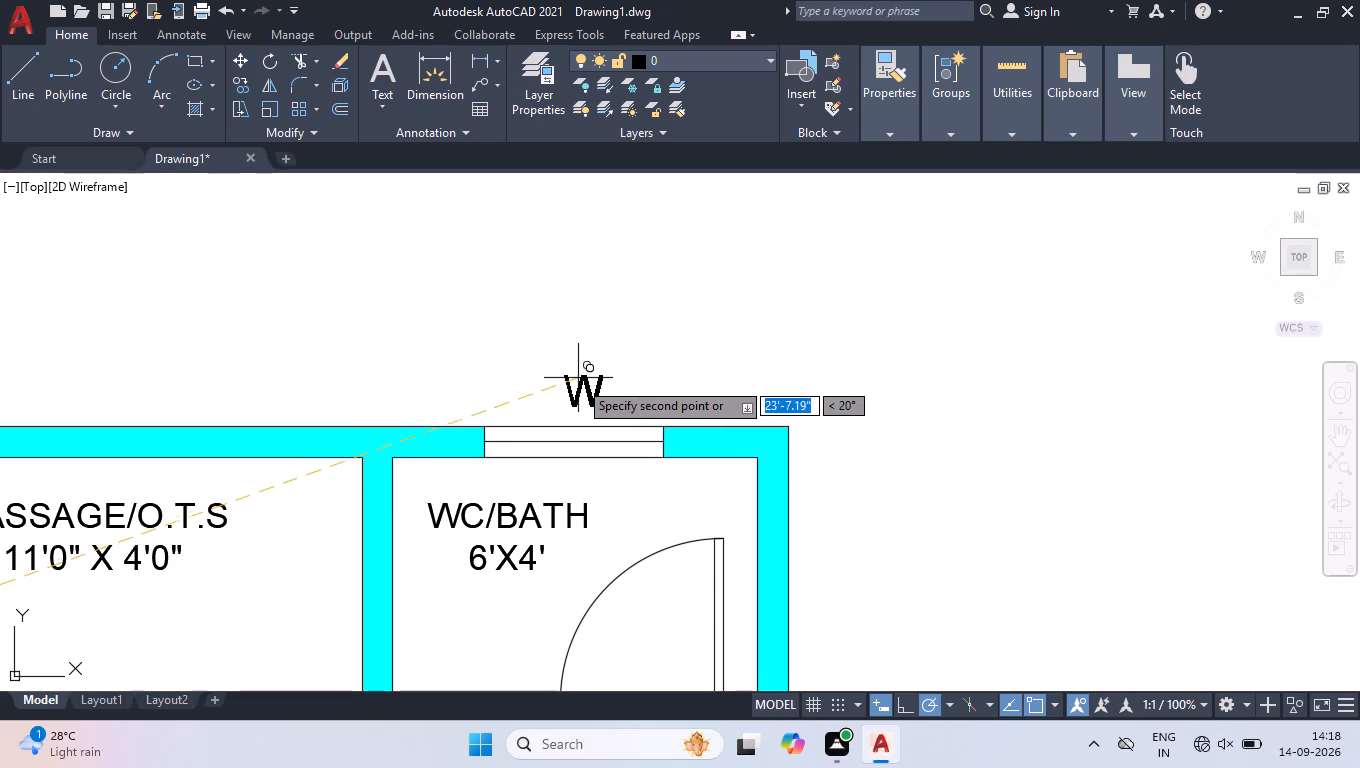
pyautogui.click(574, 386)
# Place copies of the W label inside the Passage/O.T.S, above its two windows to the bedrooms.
pyautogui.scroll(-3, 569, 359)
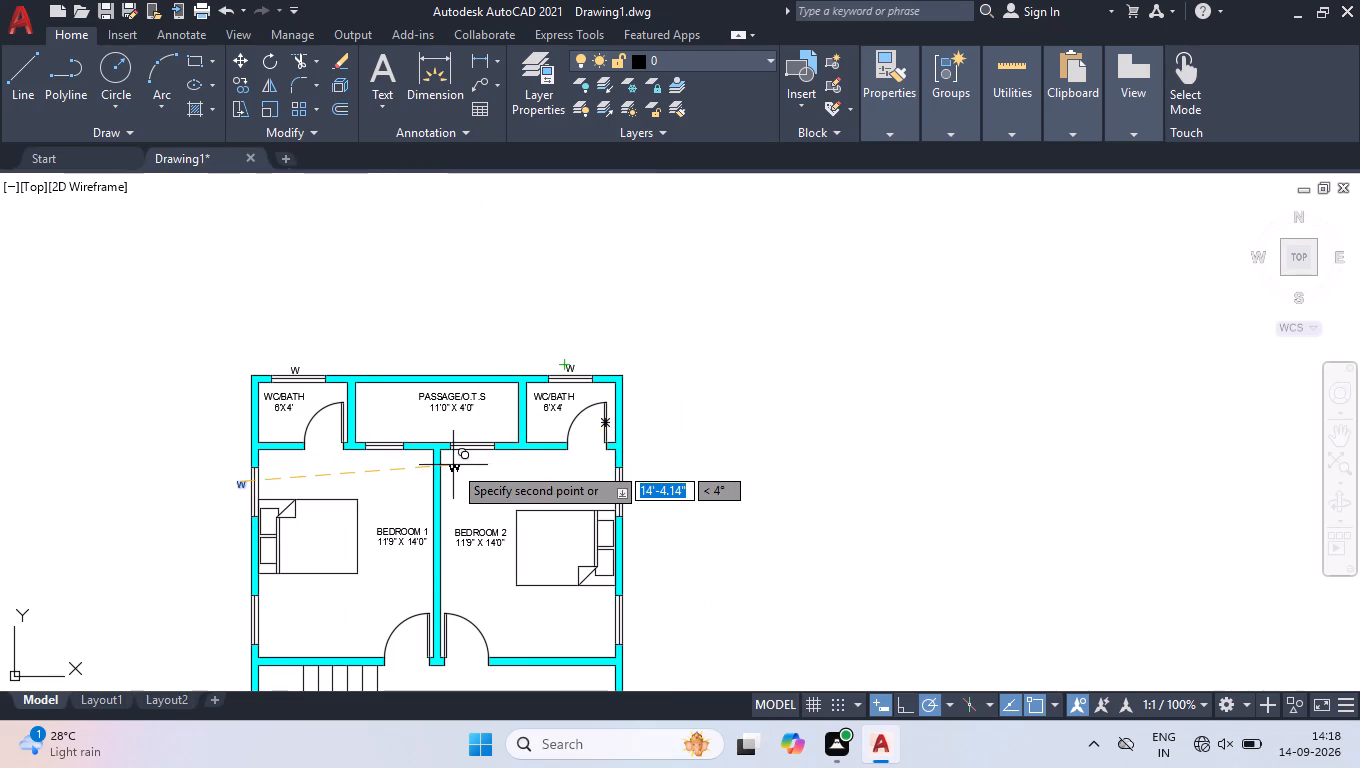
pyautogui.scroll(5, 366, 429)
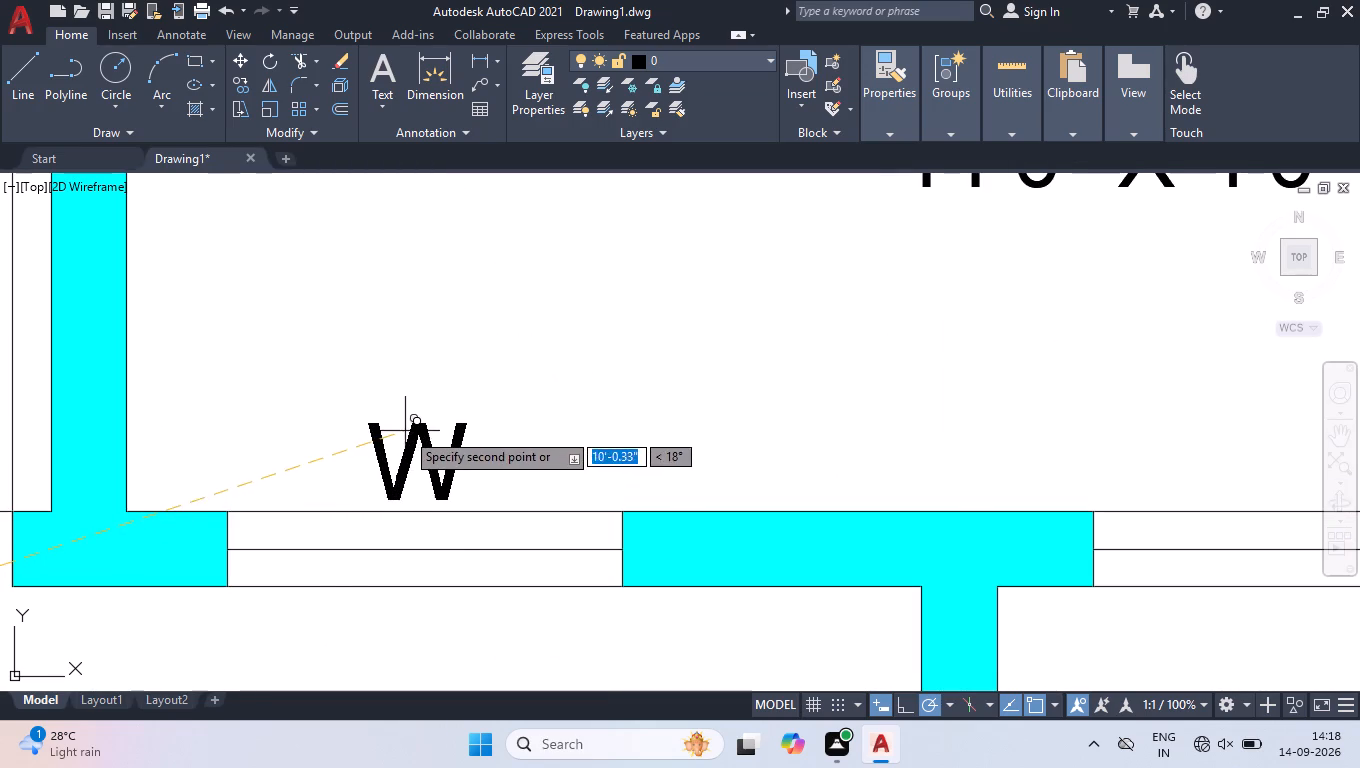
pyautogui.click(405, 431)
pyautogui.scroll(-2, 888, 439)
pyautogui.scroll(2, 1225, 412)
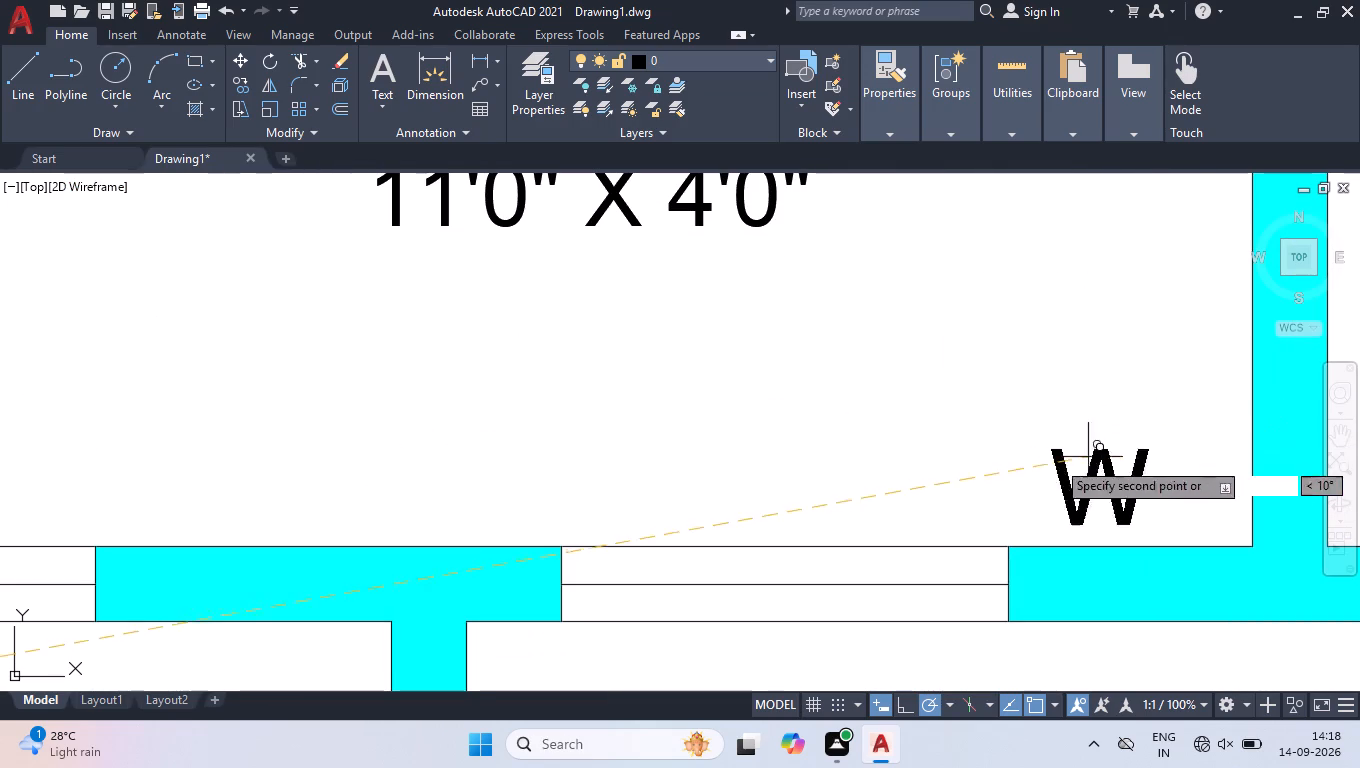
pyautogui.click(818, 466)
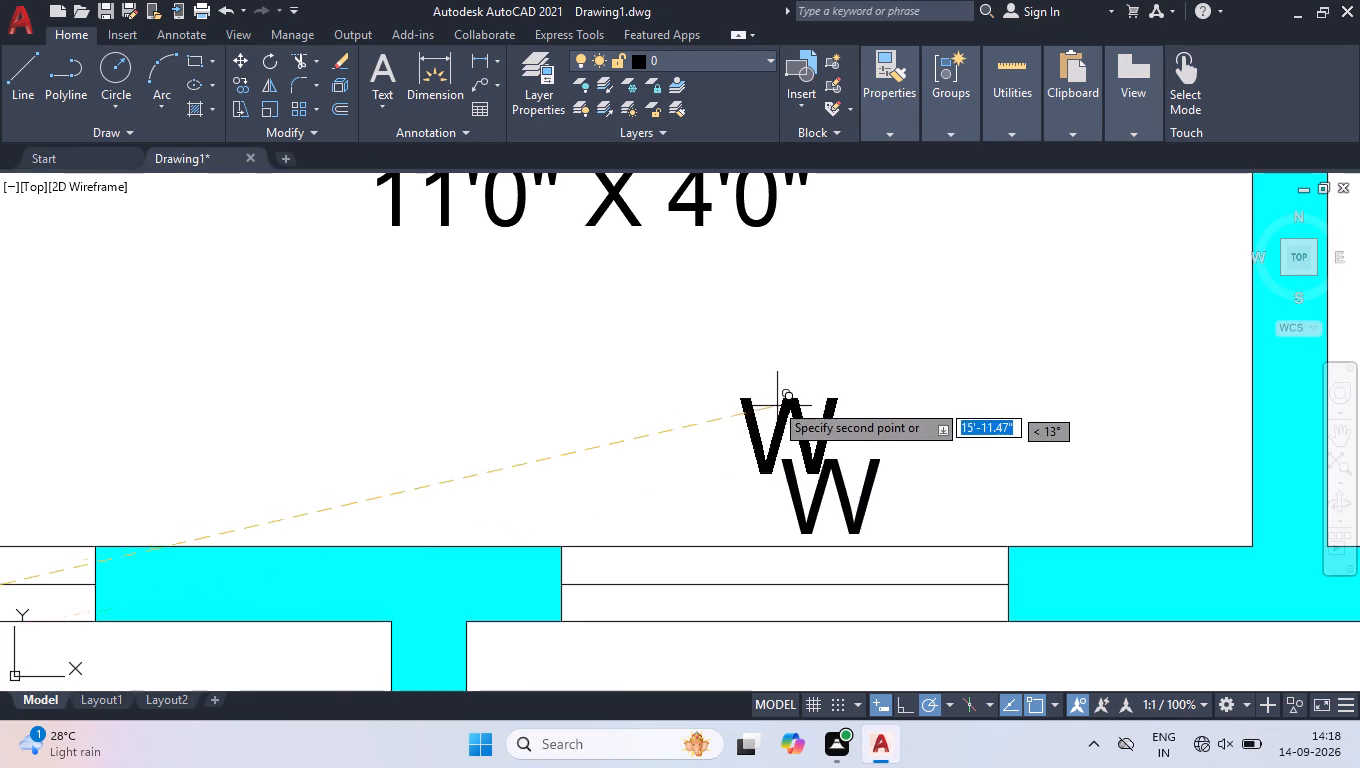
# Place copies of the W label outside the east wall at Bedroom 2's two windows and the kitchen window.
pyautogui.scroll(-5, 771, 396)
pyautogui.scroll(3, 925, 442)
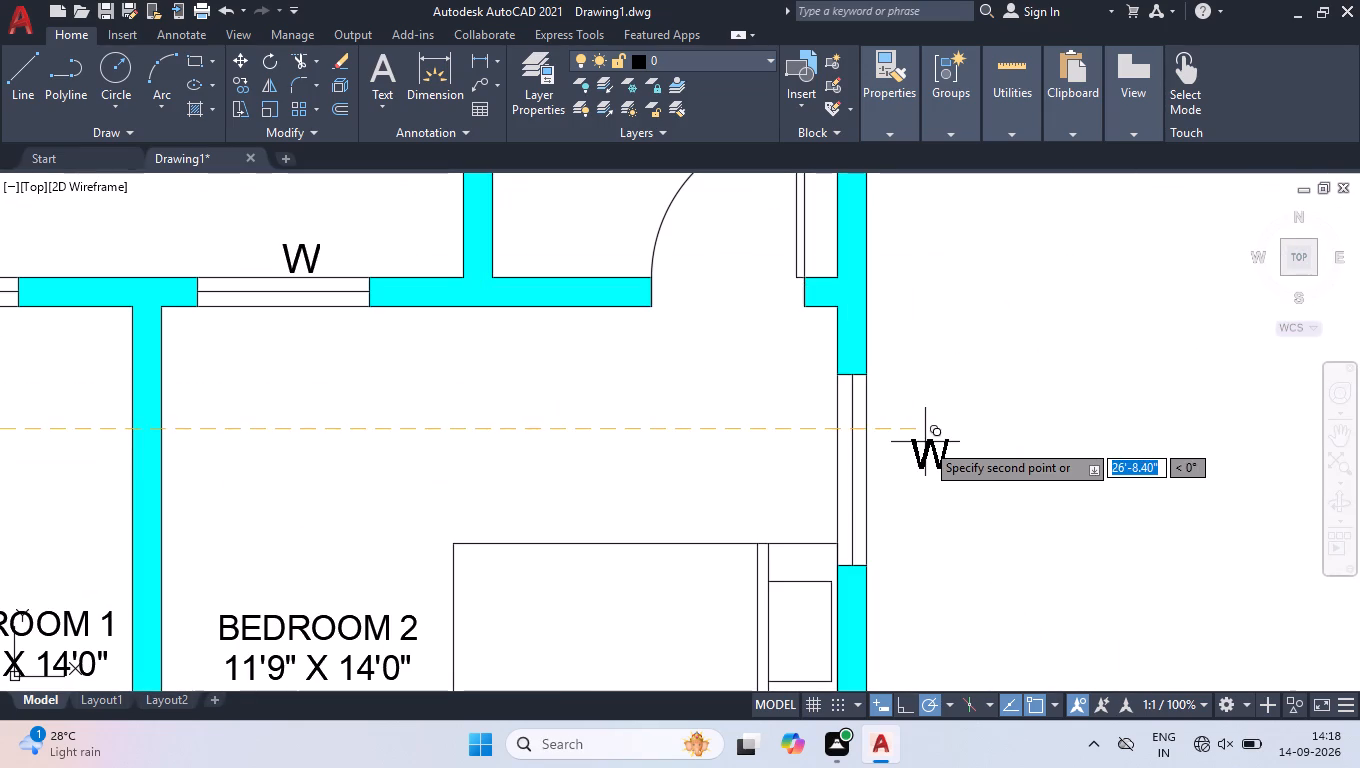
pyautogui.click(888, 455)
pyautogui.scroll(-4, 888, 455)
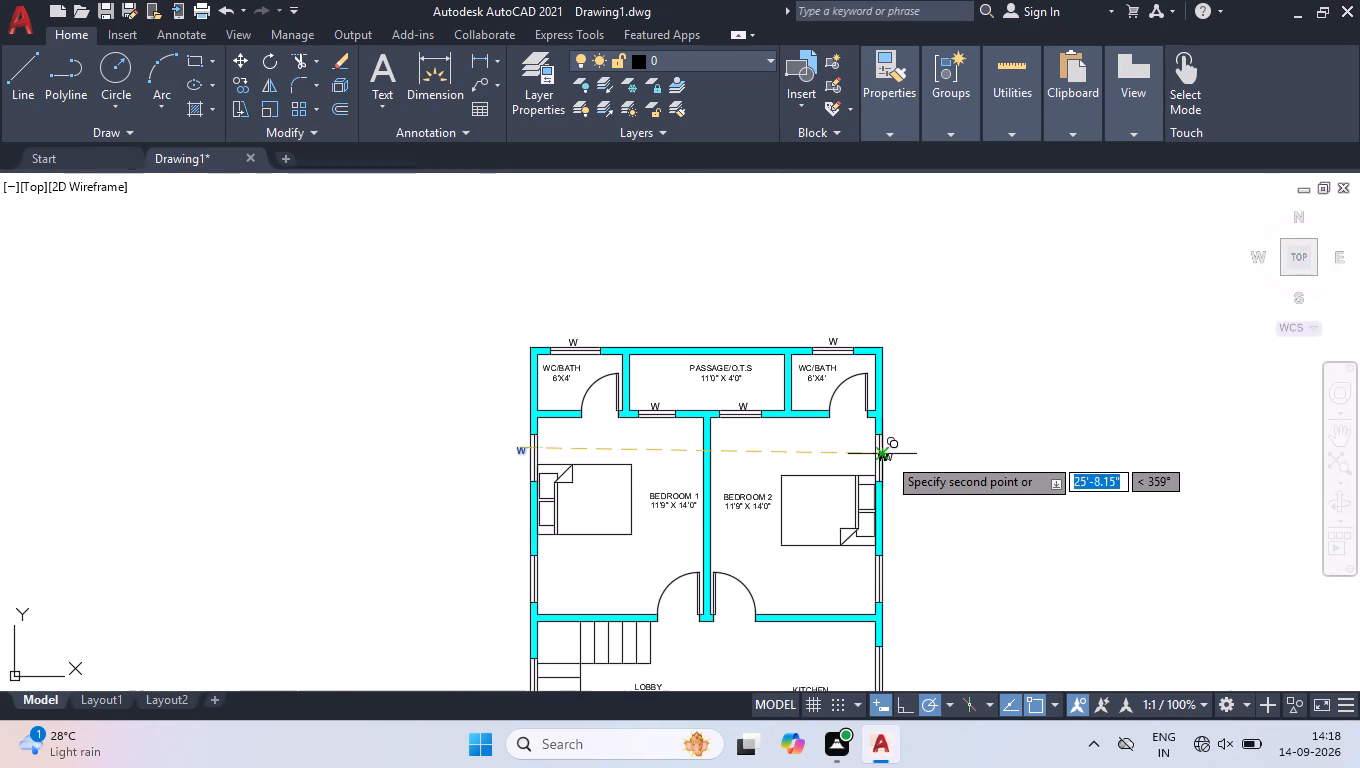
pyautogui.scroll(4, 893, 620)
pyautogui.click(827, 324)
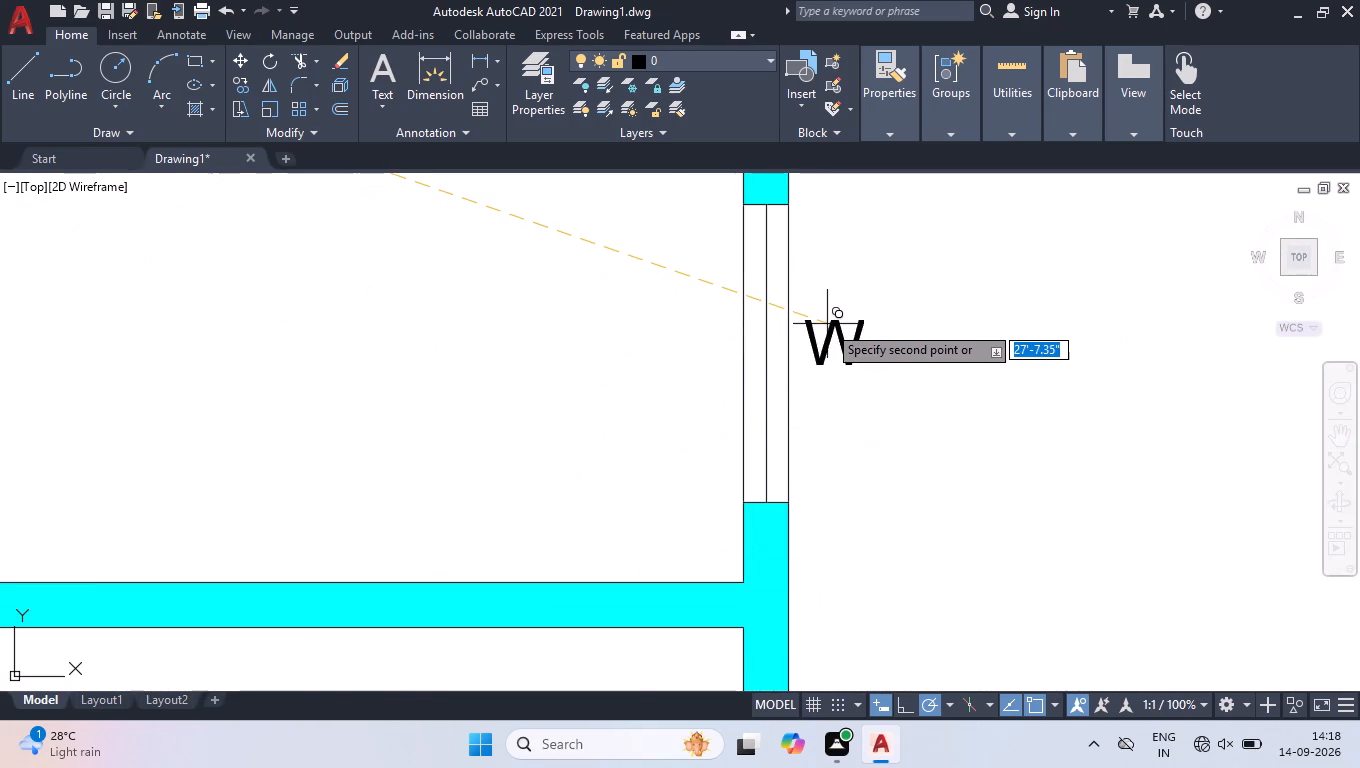
pyautogui.scroll(-3, 827, 324)
pyautogui.scroll(2, 837, 511)
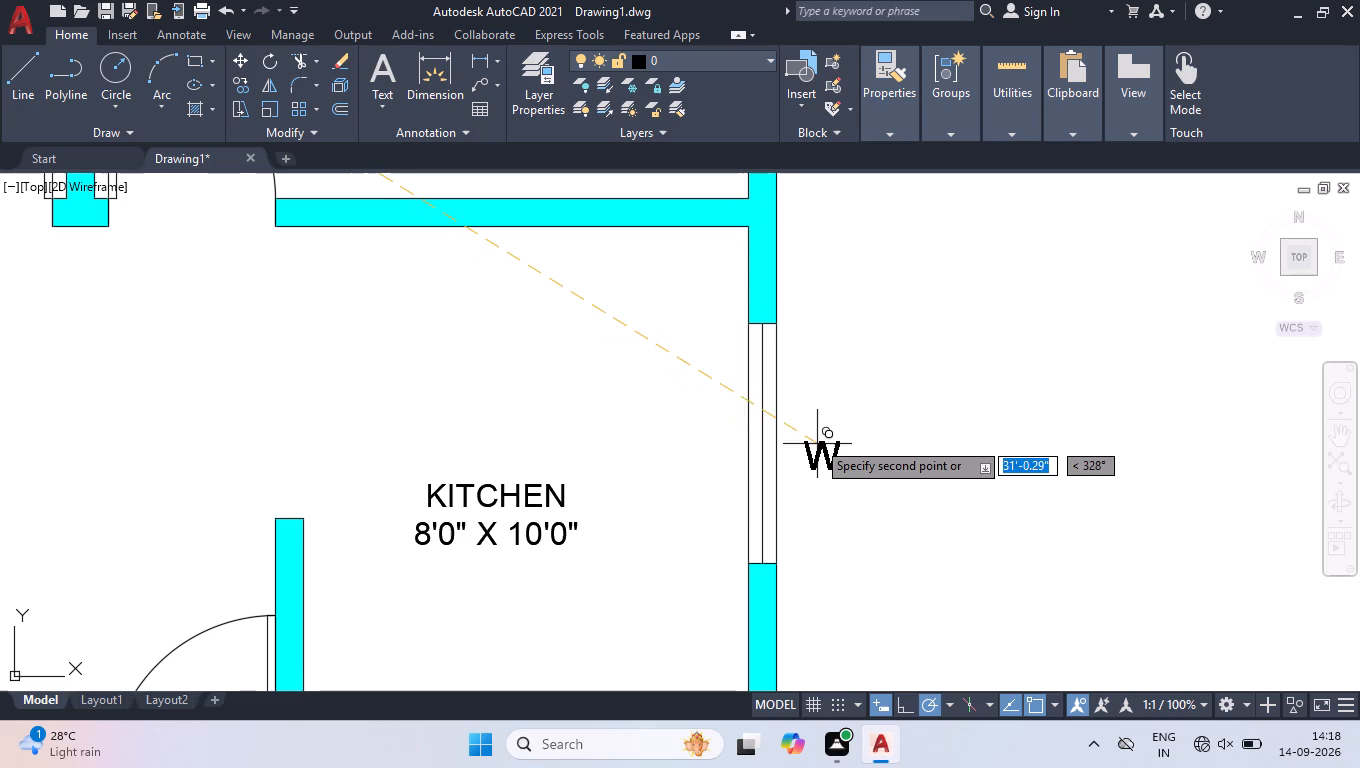
pyautogui.click(799, 427)
# Place copies of the W label outside the west wall at Bedroom 1's southern window, the lobby window and the living room window.
pyautogui.scroll(-3, 798, 427)
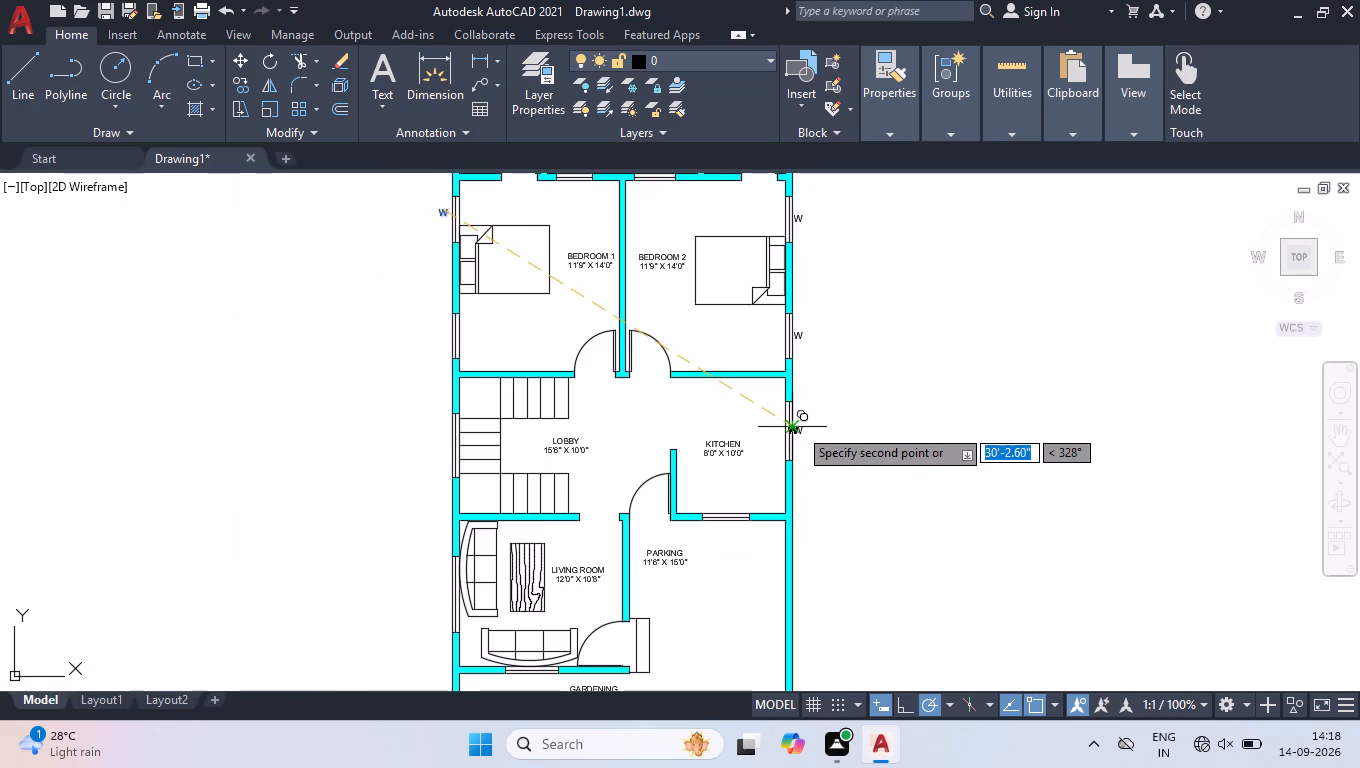
pyautogui.scroll(2, 398, 326)
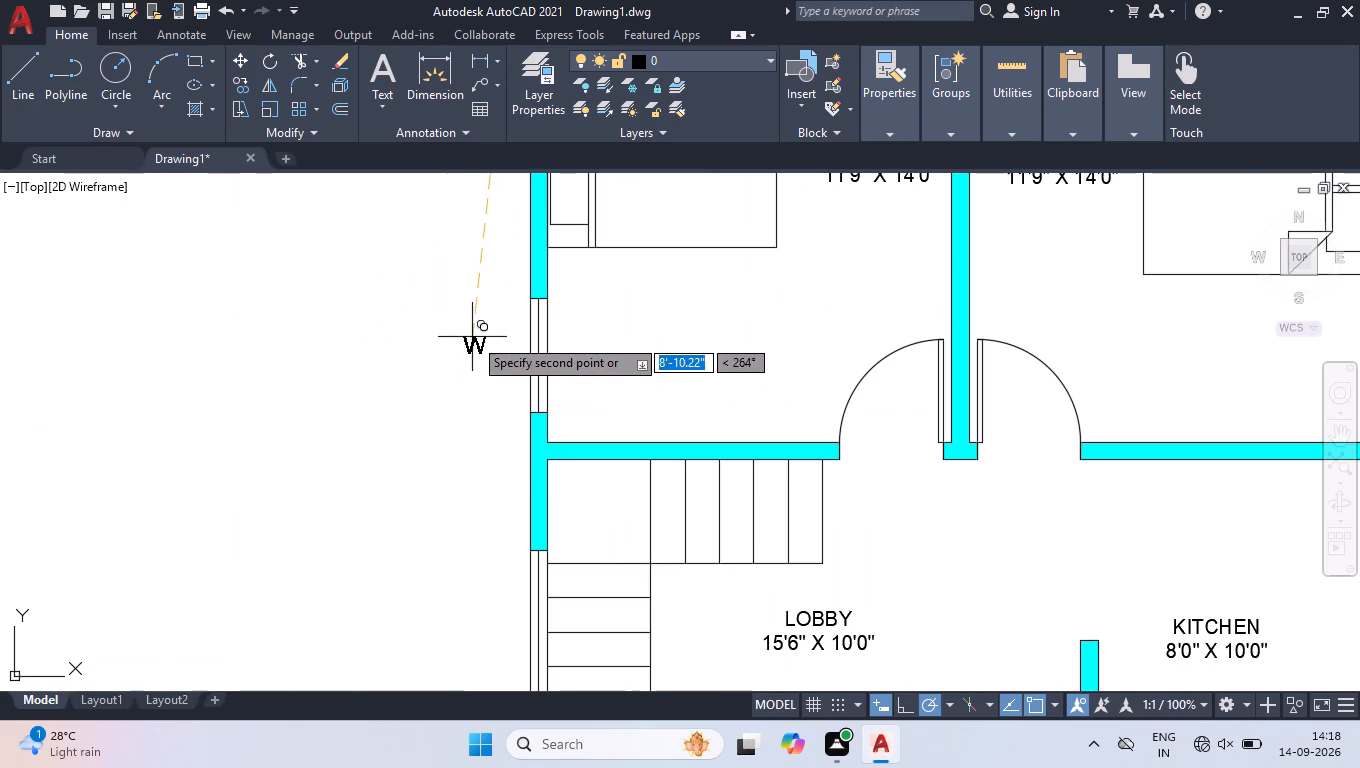
pyautogui.scroll(4, 513, 344)
pyautogui.click(486, 334)
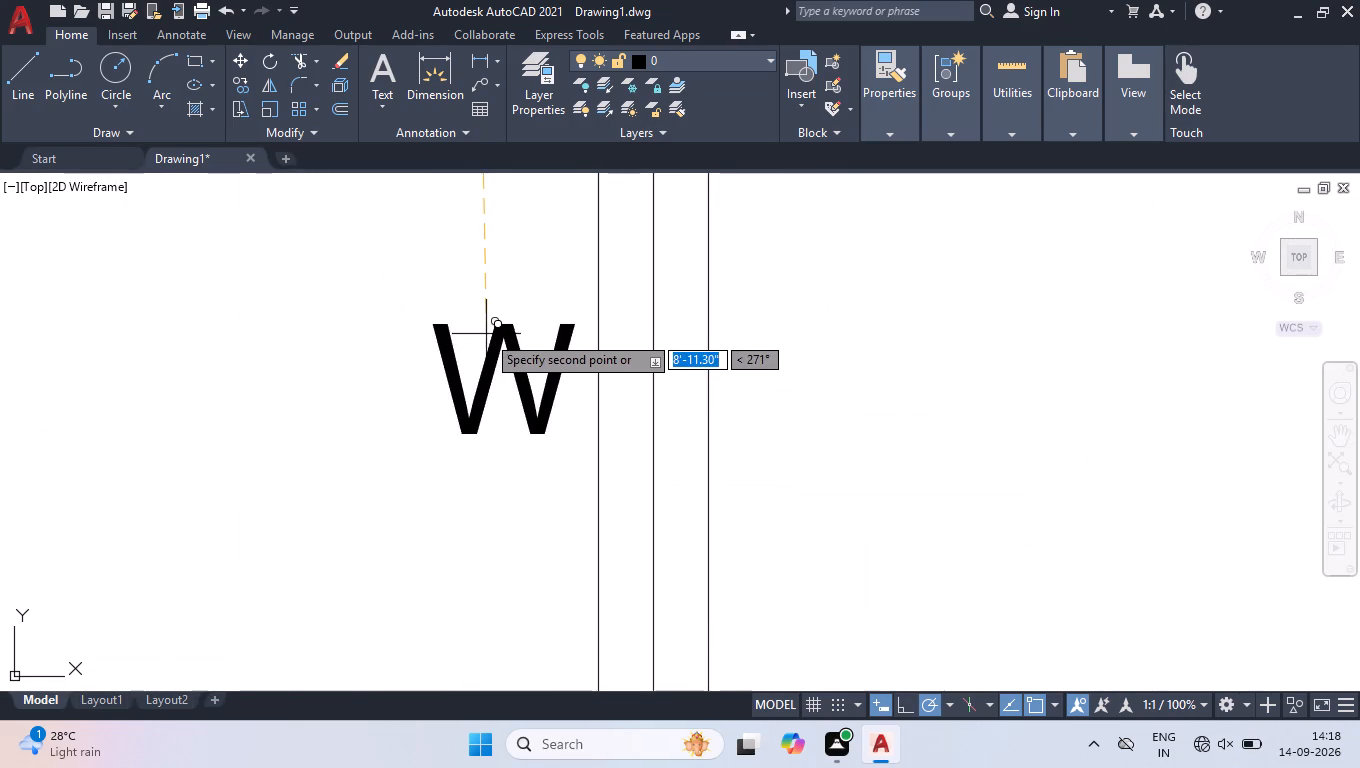
pyautogui.scroll(-6, 486, 334)
pyautogui.scroll(3, 476, 507)
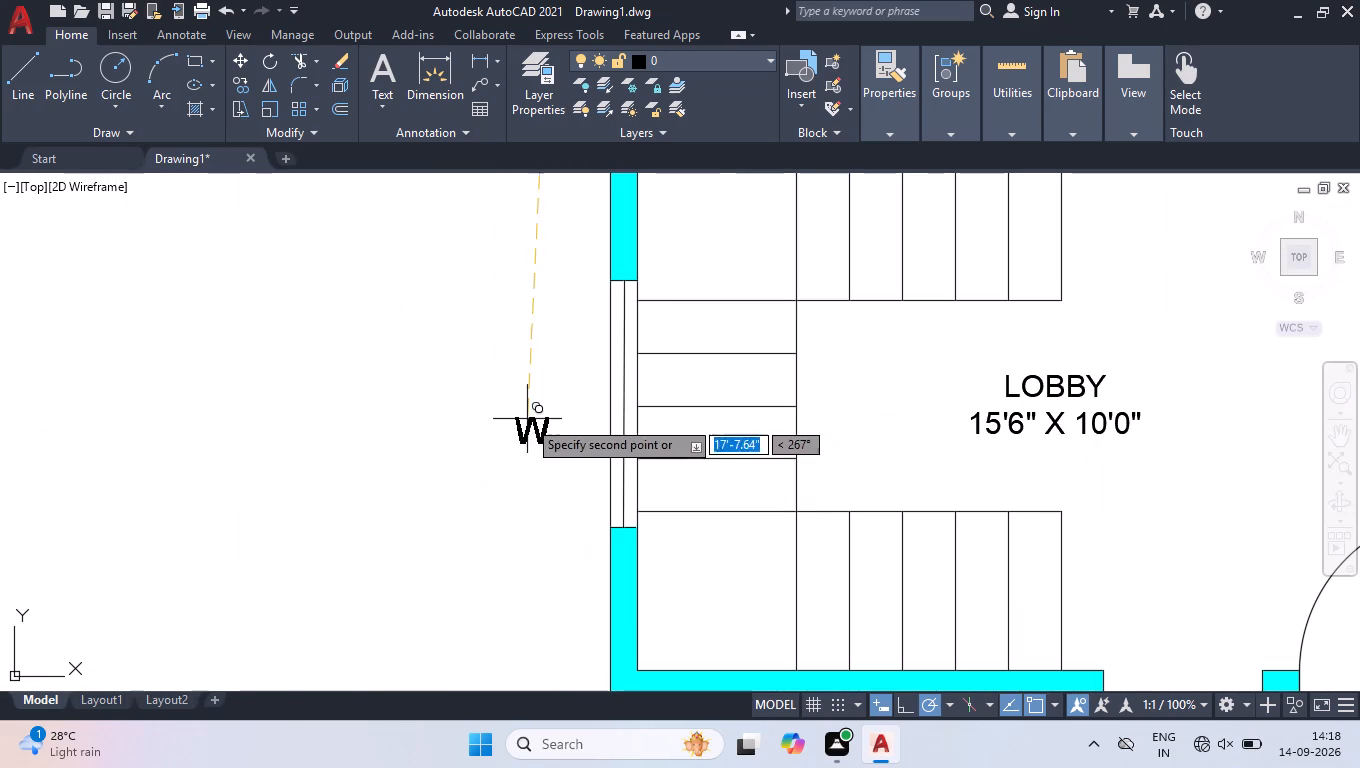
pyautogui.click(574, 390)
pyautogui.scroll(-3, 579, 386)
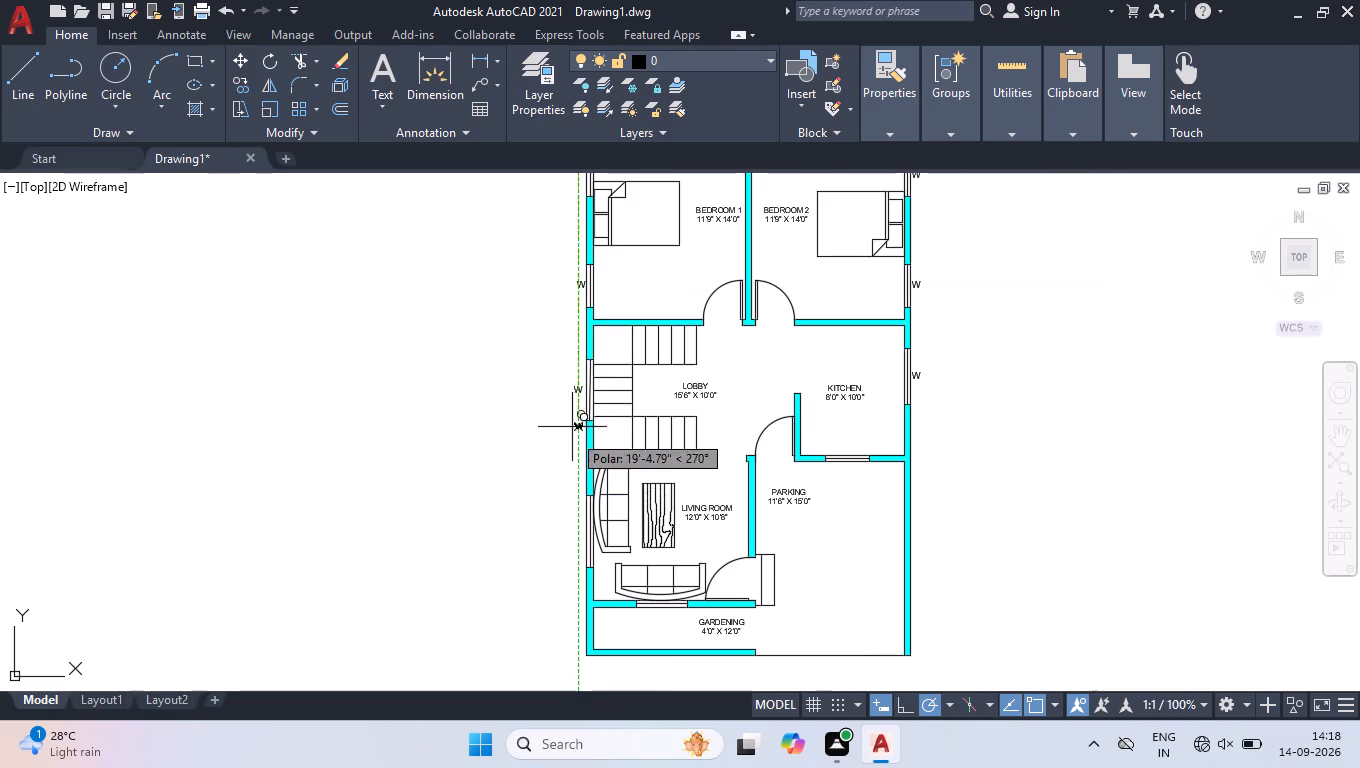
pyautogui.scroll(4, 575, 557)
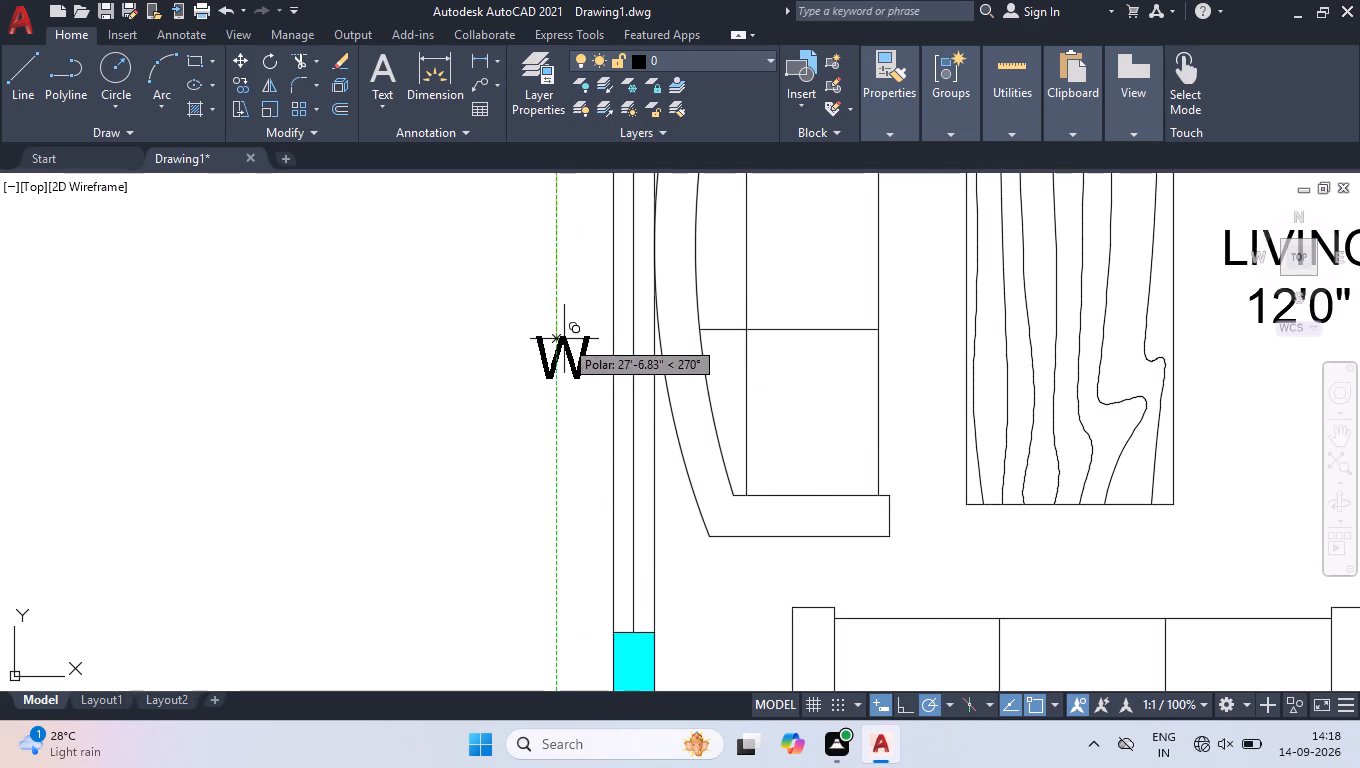
pyautogui.click(564, 329)
# Place copies of the W label just outside the living room's south window and the kitchen's south window.
pyautogui.scroll(-3, 564, 328)
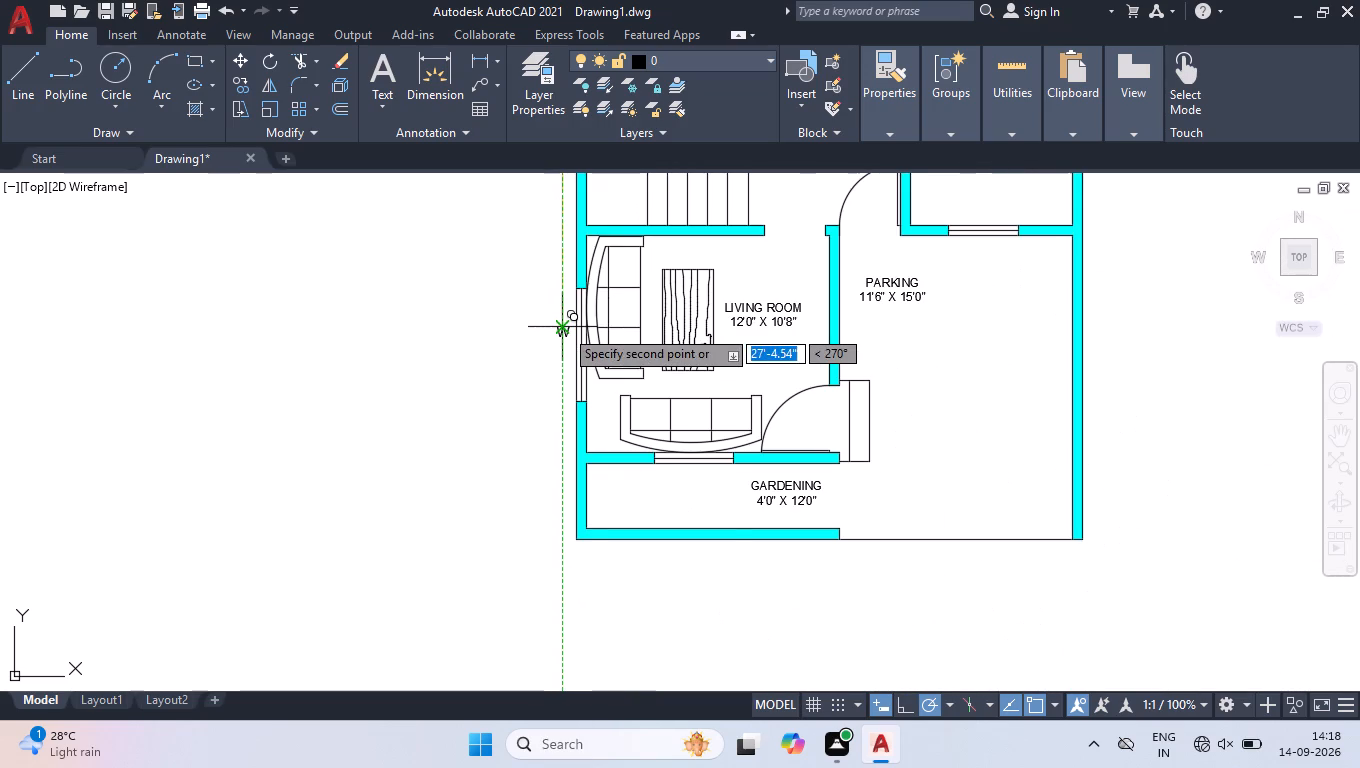
pyautogui.scroll(3, 699, 515)
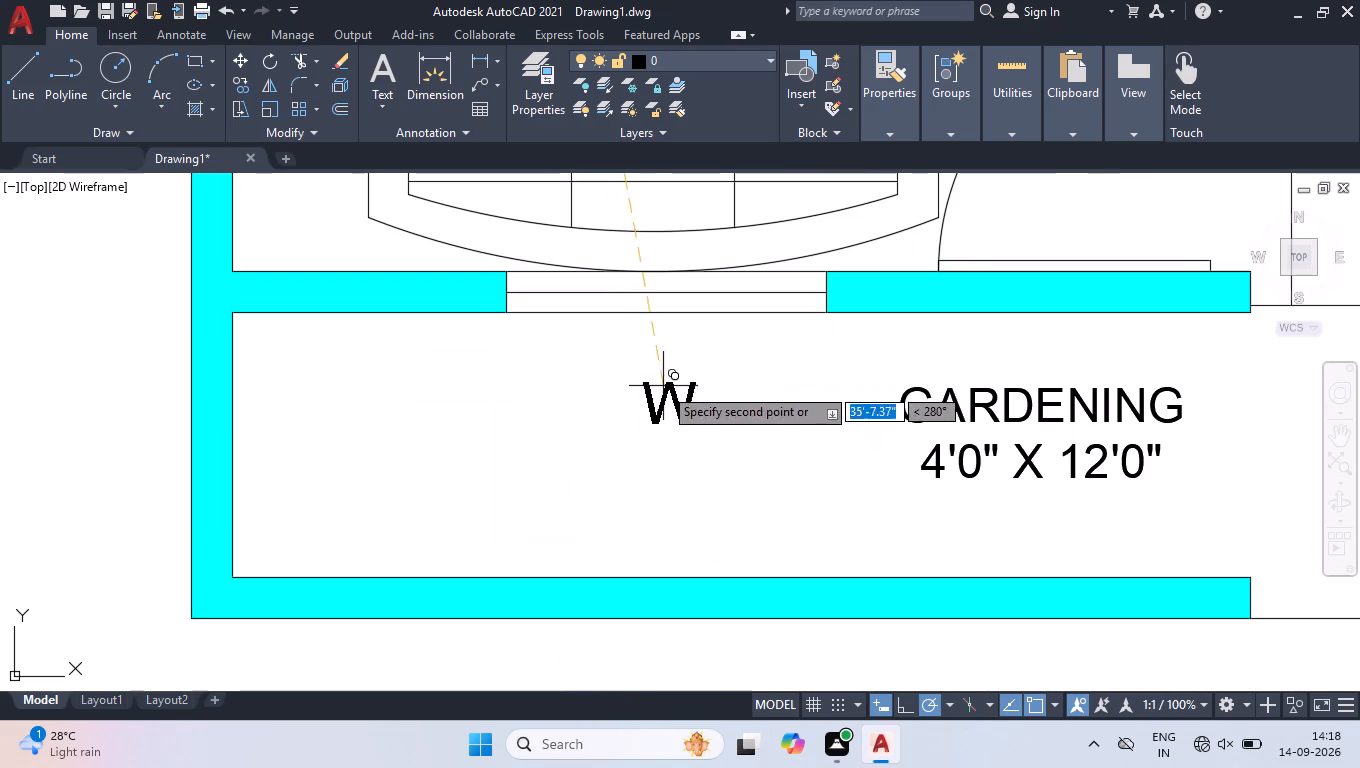
pyautogui.click(673, 347)
pyautogui.scroll(-6, 673, 347)
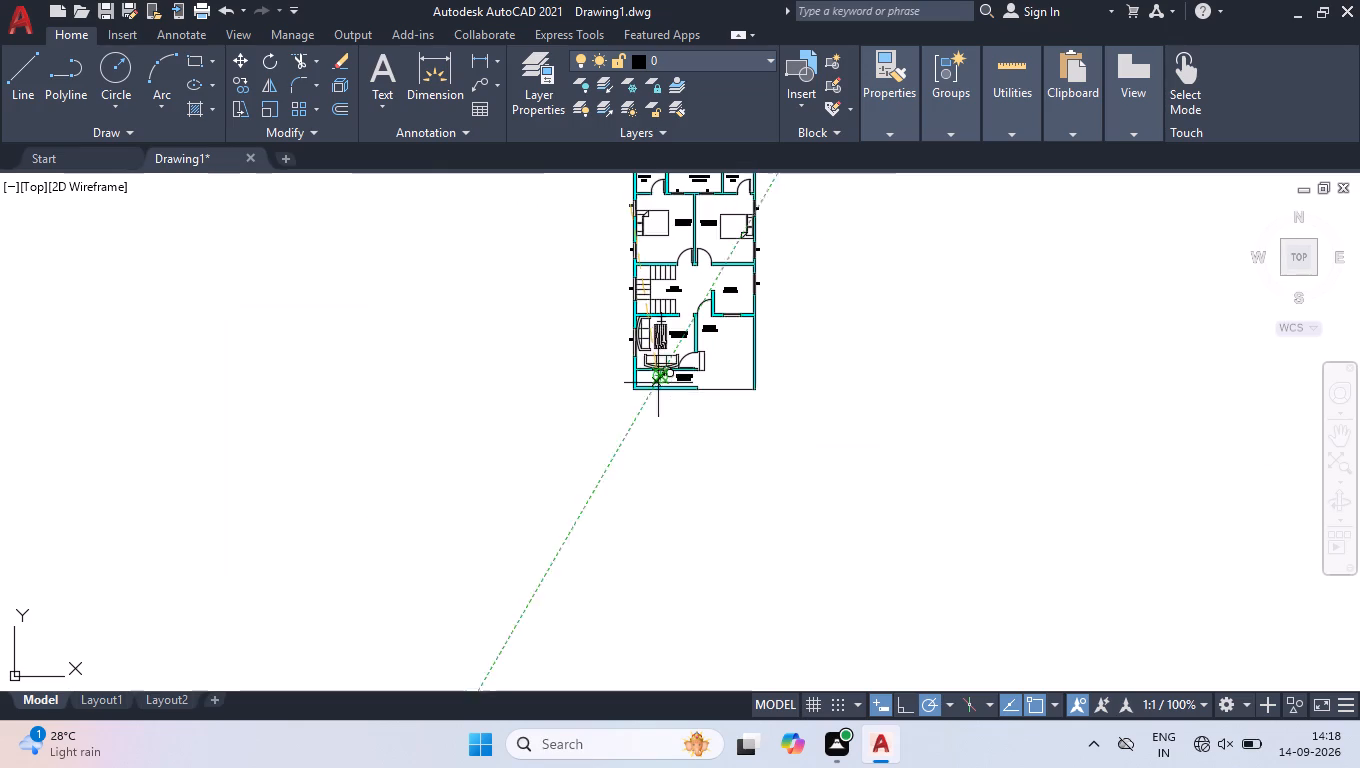
pyautogui.scroll(3, 765, 284)
pyautogui.scroll(3, 596, 390)
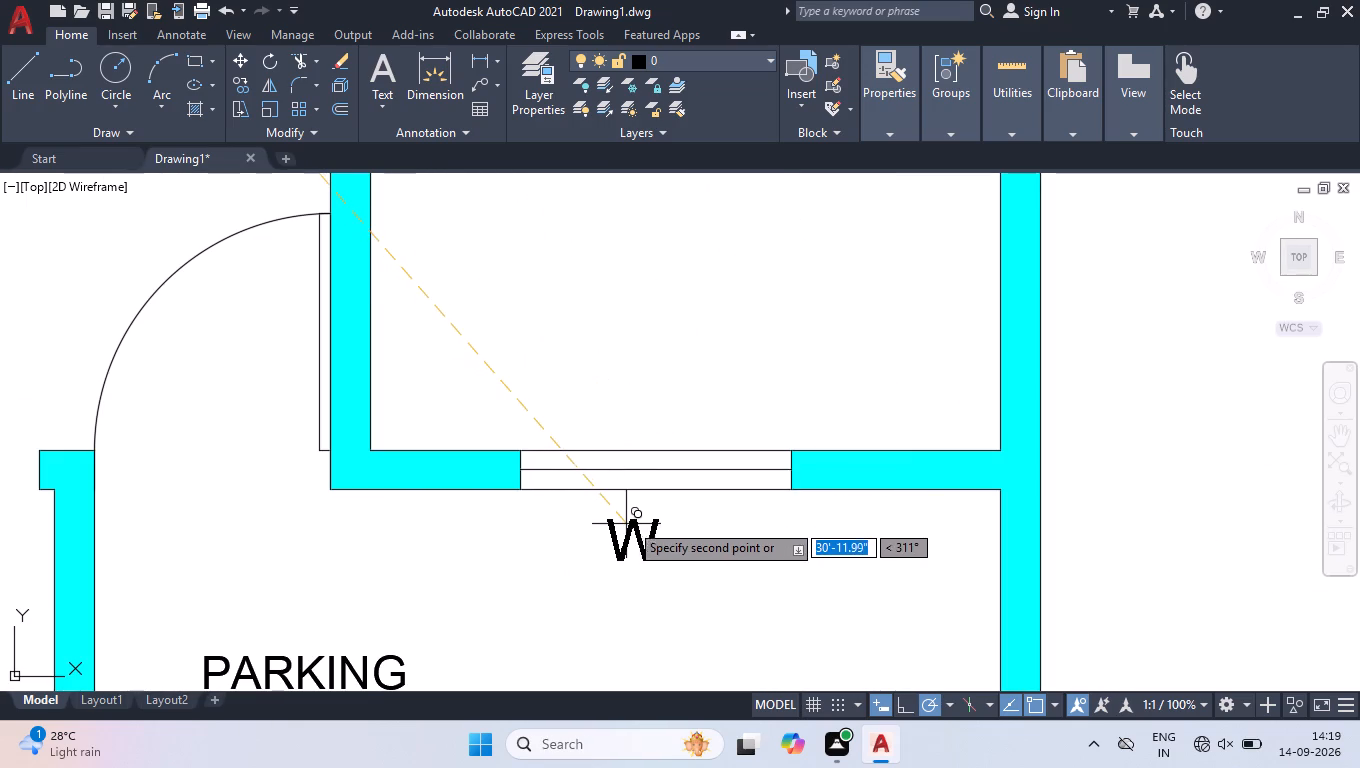
pyautogui.click(629, 521)
# Place copies of the W label in the door opening between lobby and parking and in the living room's entrance door.
pyautogui.scroll(-5, 629, 521)
pyautogui.scroll(2, 565, 522)
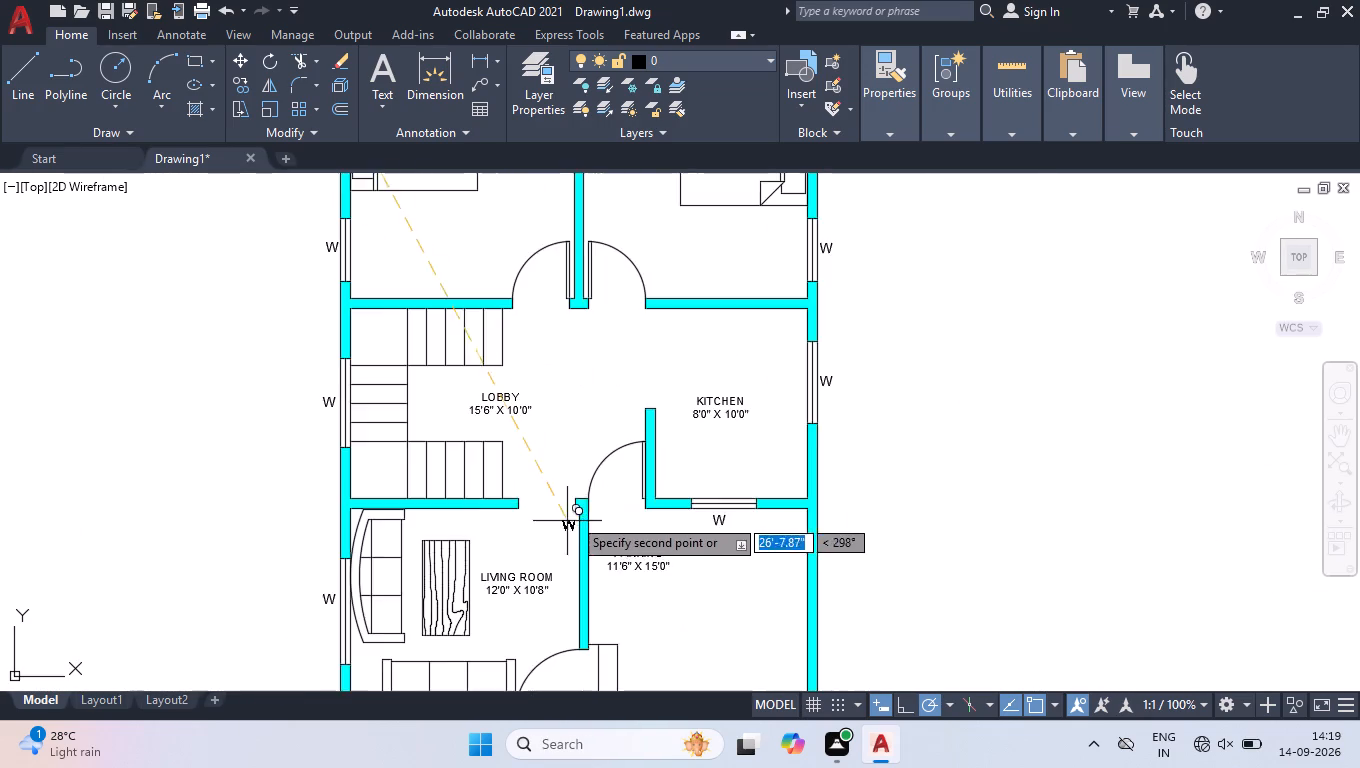
pyautogui.scroll(3, 649, 502)
pyautogui.click(506, 478)
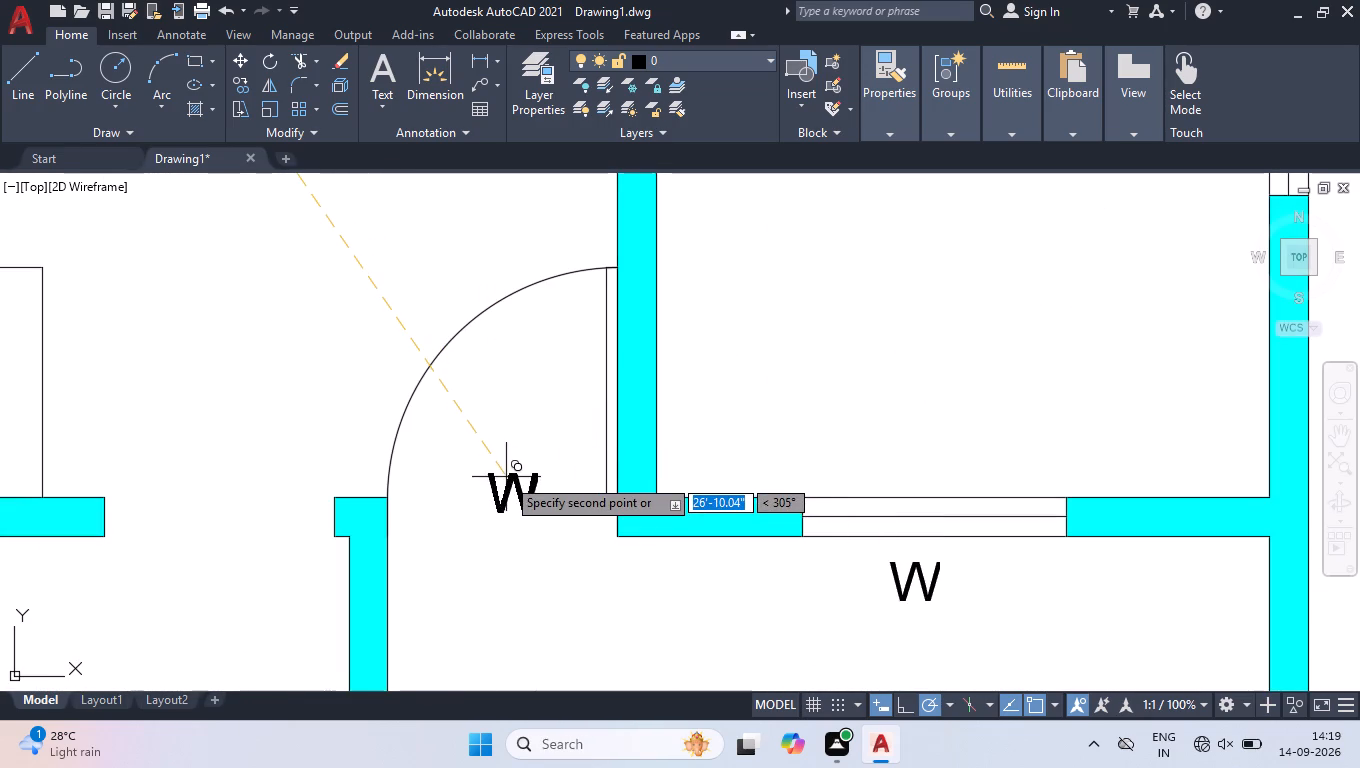
pyautogui.scroll(-4, 506, 477)
pyautogui.scroll(4, 467, 618)
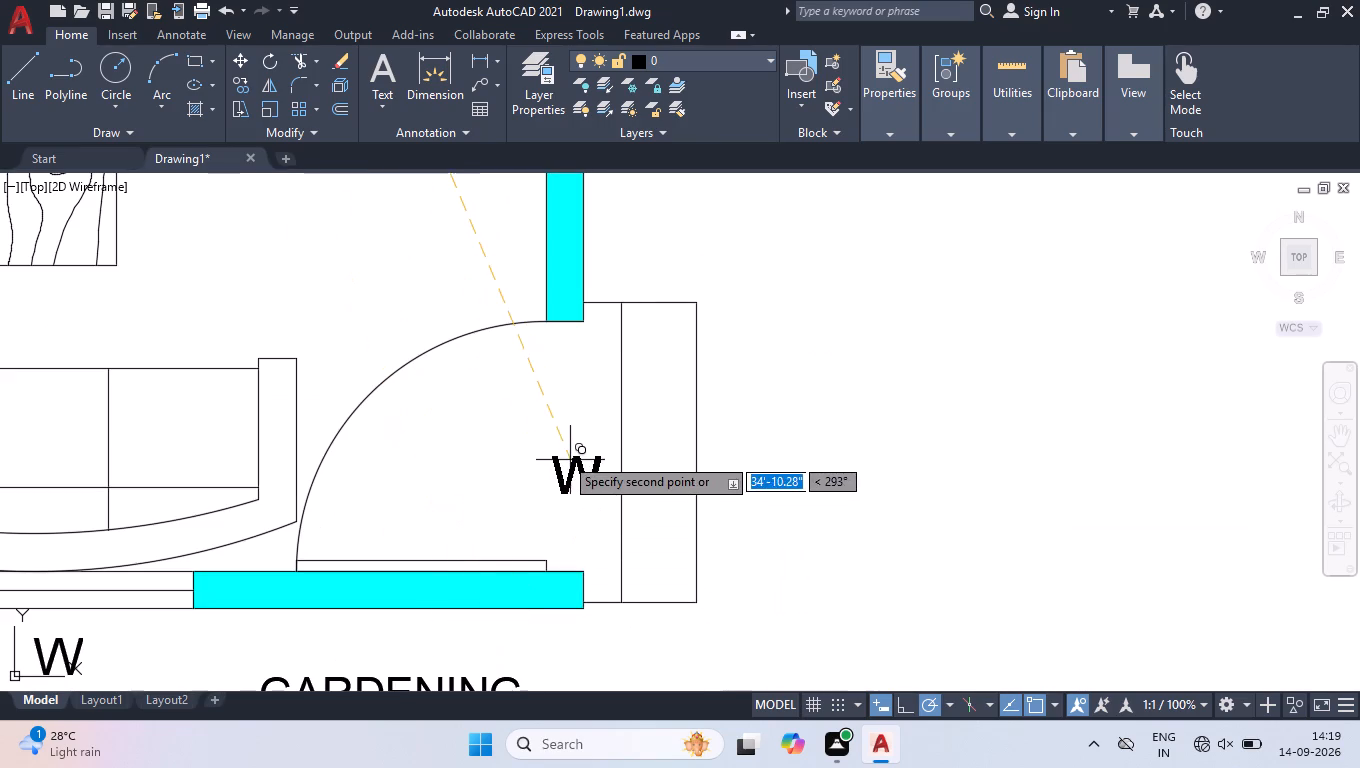
pyautogui.click(561, 451)
# Place copies of the W label in the door openings of Bedroom 1 and Bedroom 2 to the lobby.
pyautogui.scroll(-6, 561, 451)
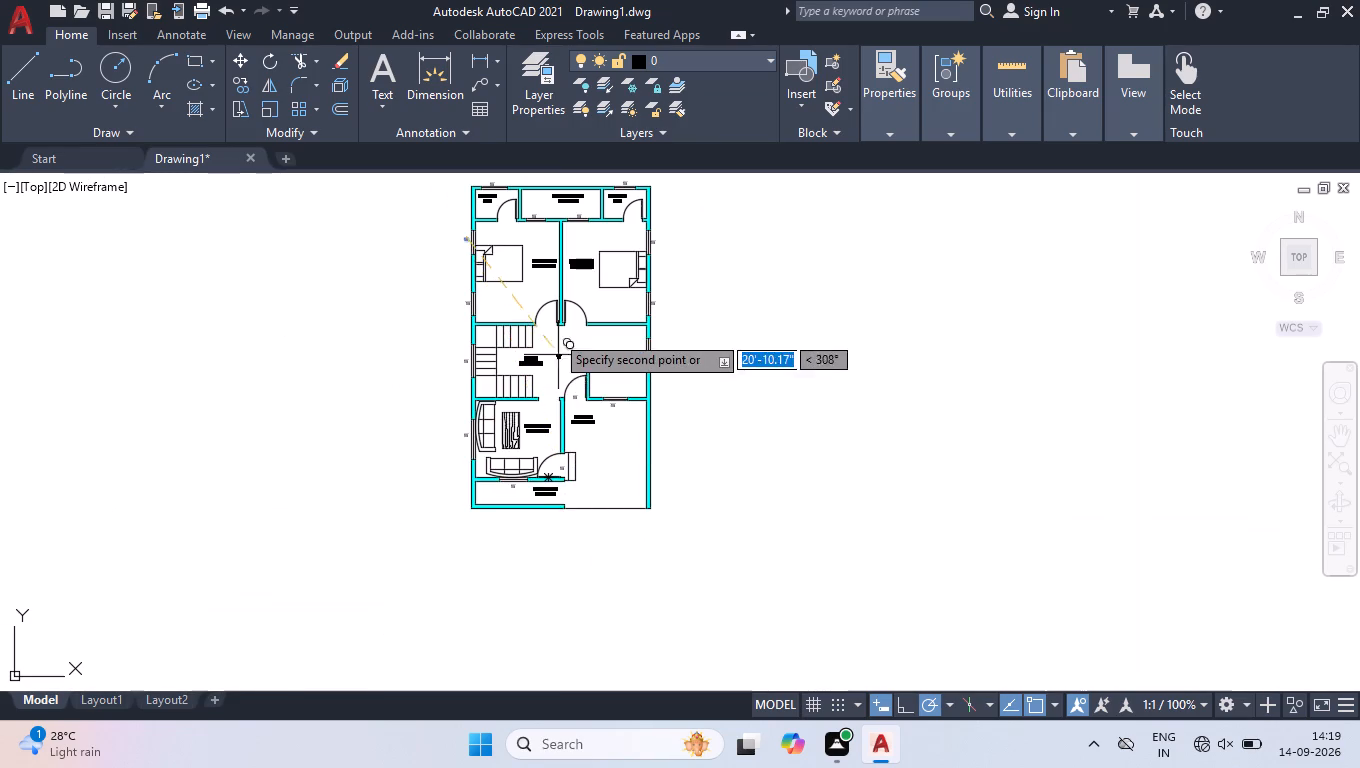
pyautogui.scroll(5, 556, 314)
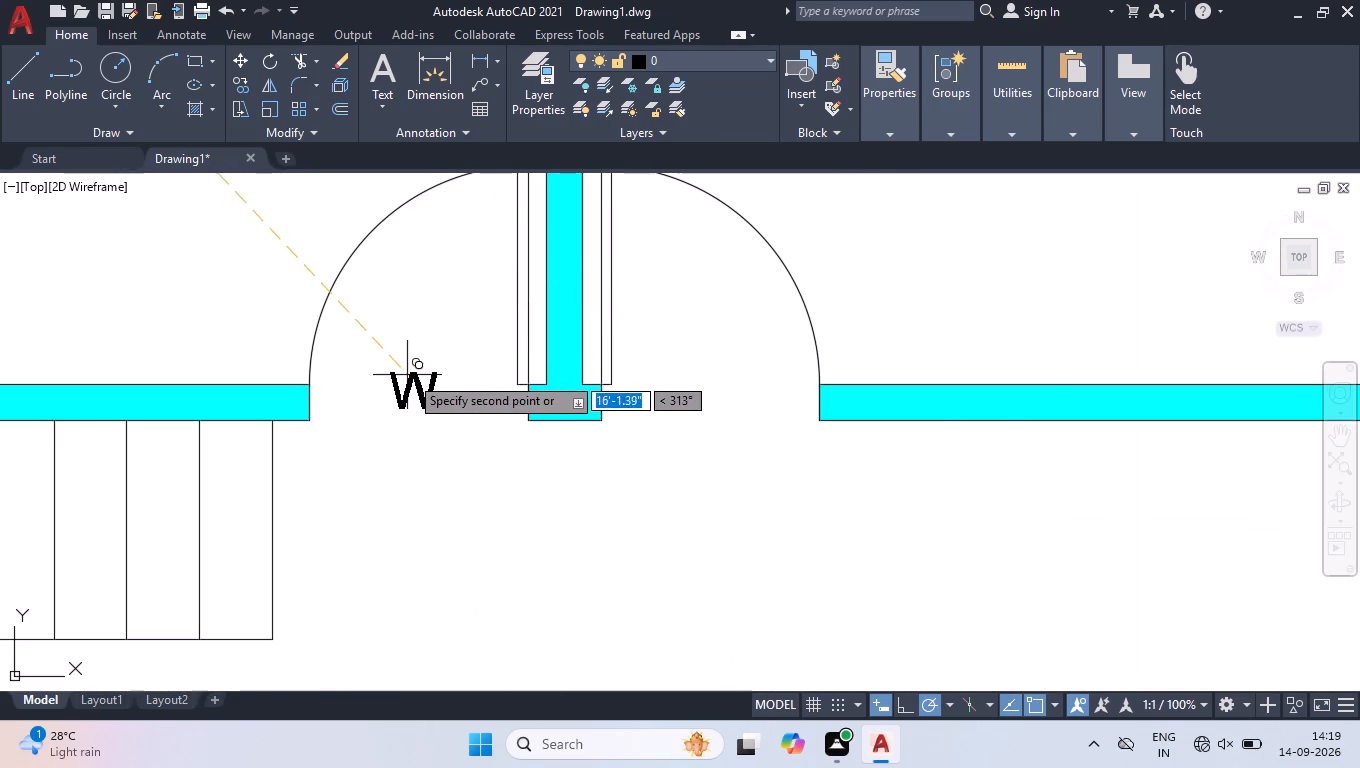
pyautogui.click(409, 375)
pyautogui.click(715, 371)
# Place copies of the W label in the door openings of both WC/Bath rooms and finish copying.
pyautogui.scroll(-2, 715, 371)
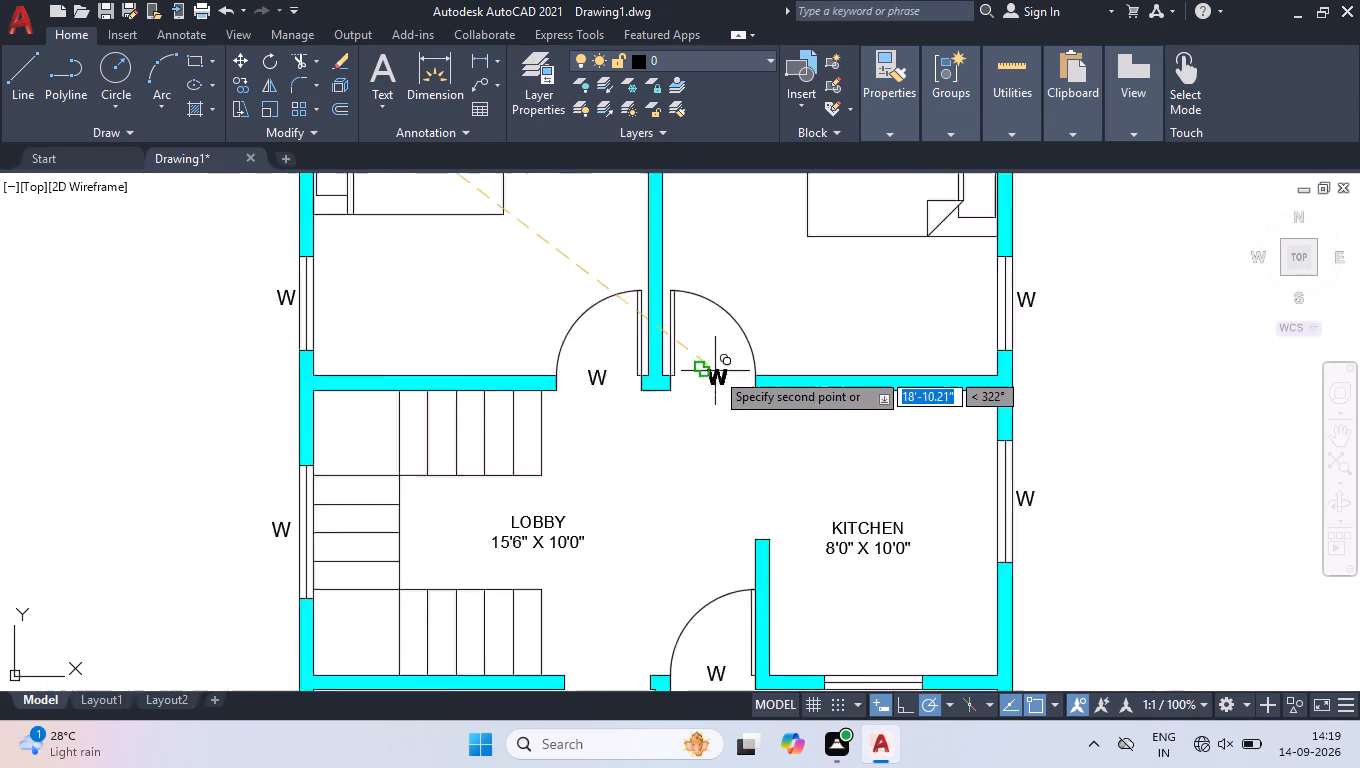
pyautogui.scroll(-4, 715, 371)
pyautogui.scroll(3, 729, 344)
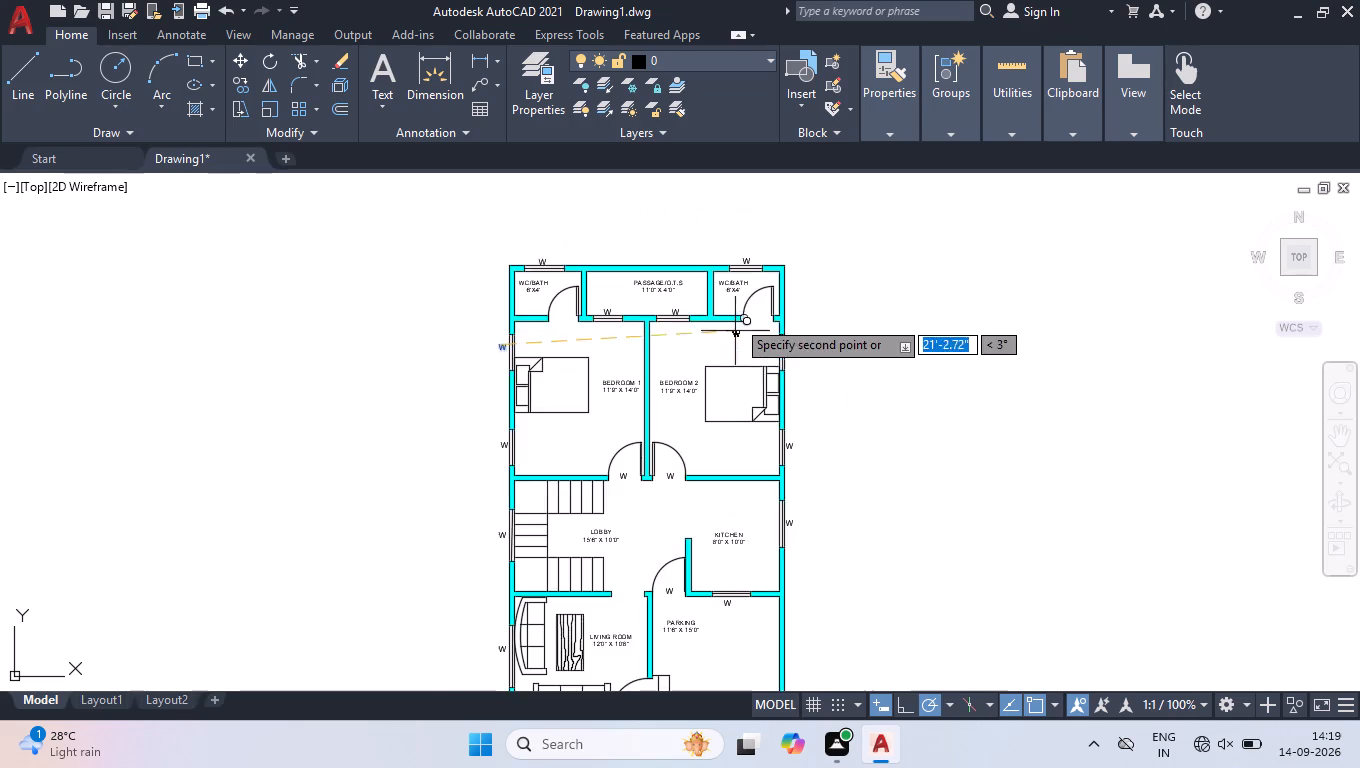
pyautogui.scroll(2, 737, 308)
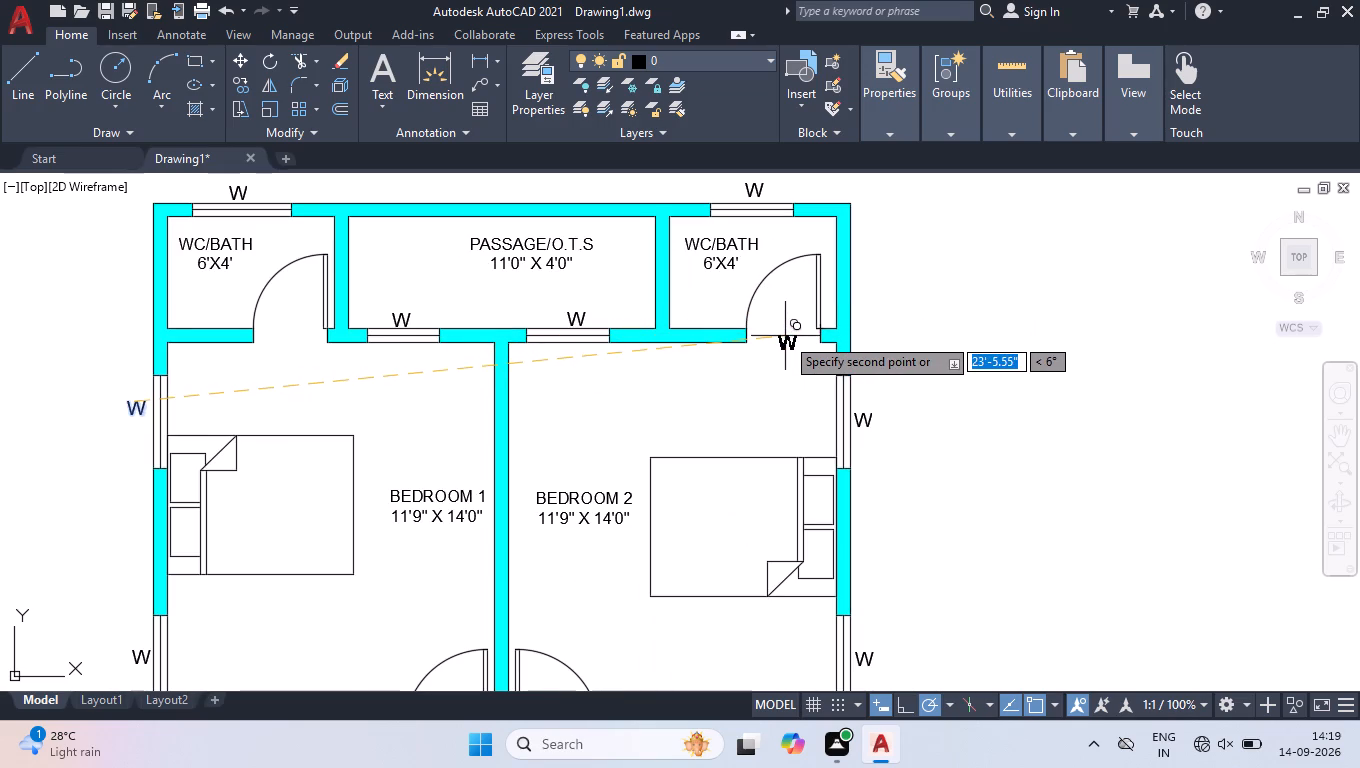
pyautogui.click(785, 335)
pyautogui.click(288, 326)
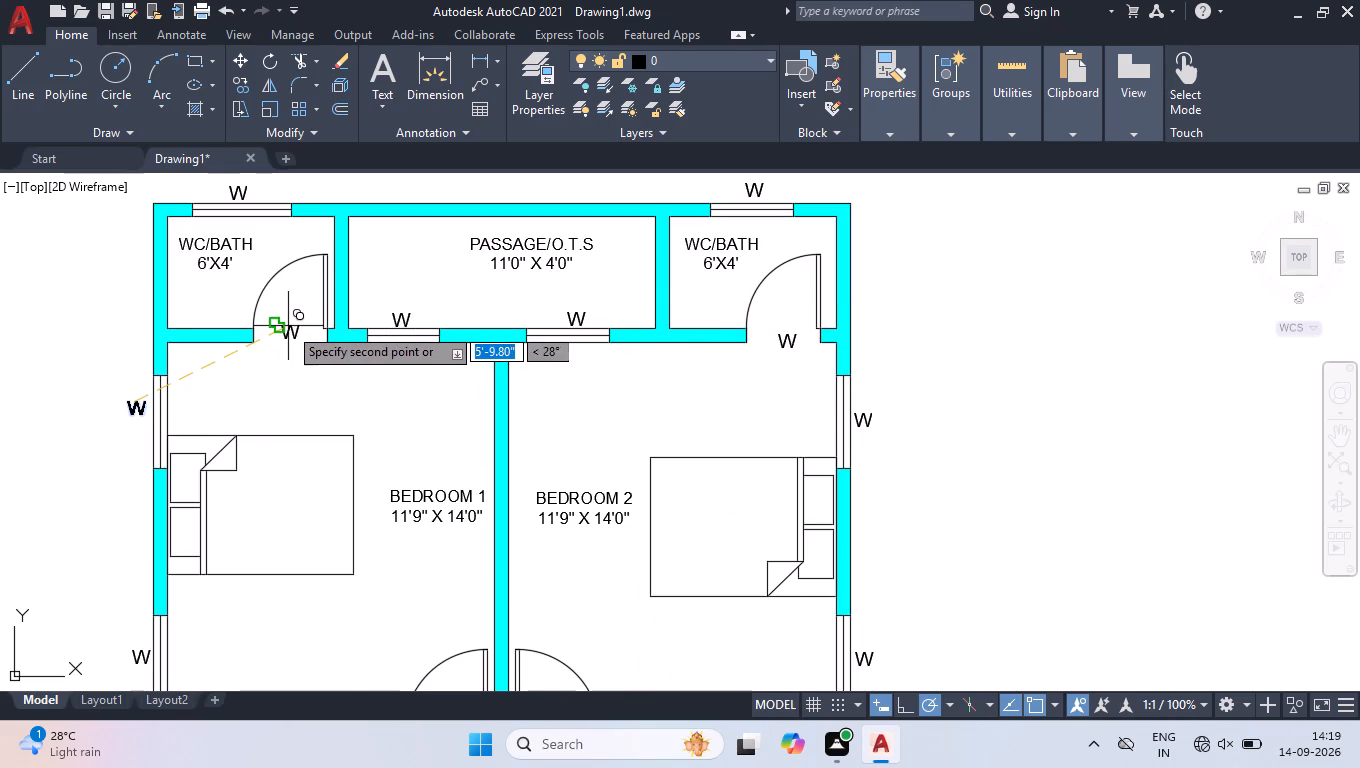
pyautogui.press('space')
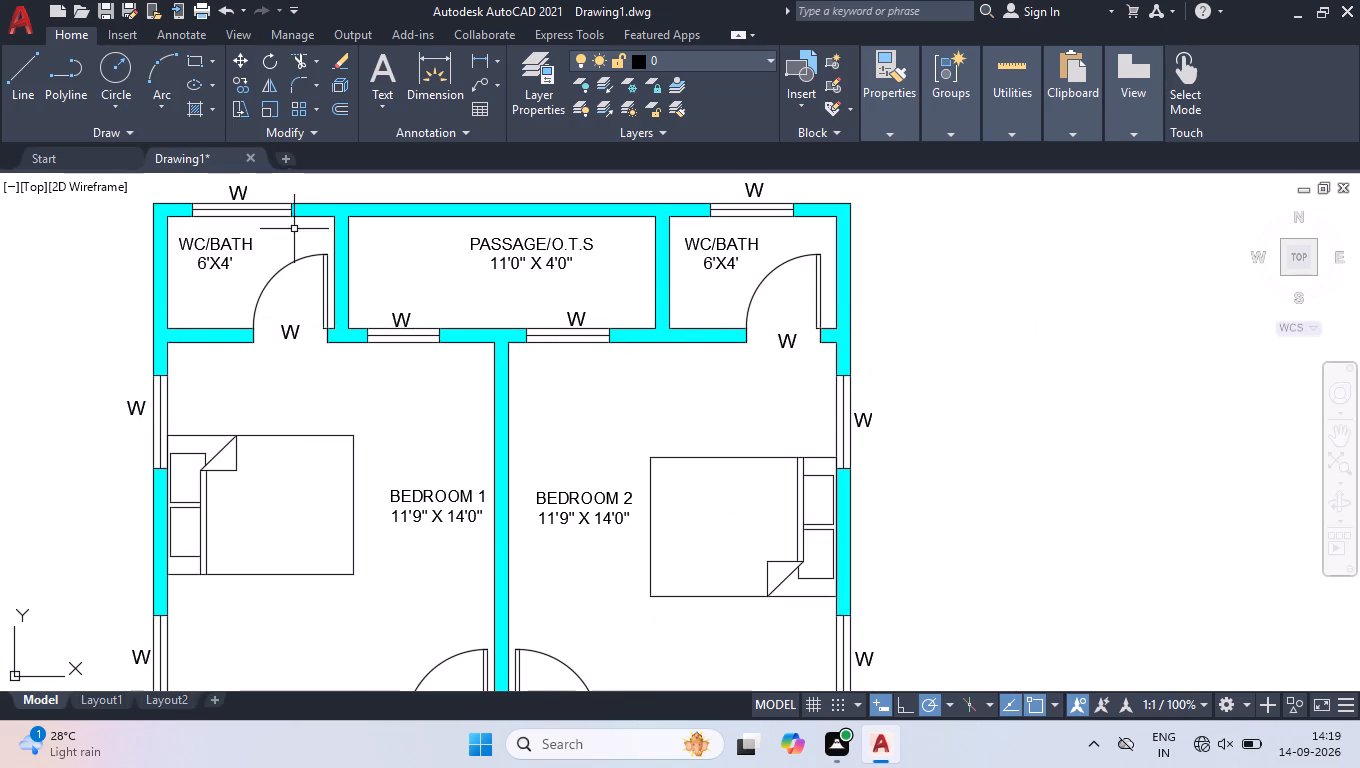
# Change the label outside the north window of Bedroom 1's WC/Bath to V.
pyautogui.scroll(6, 191, 169)
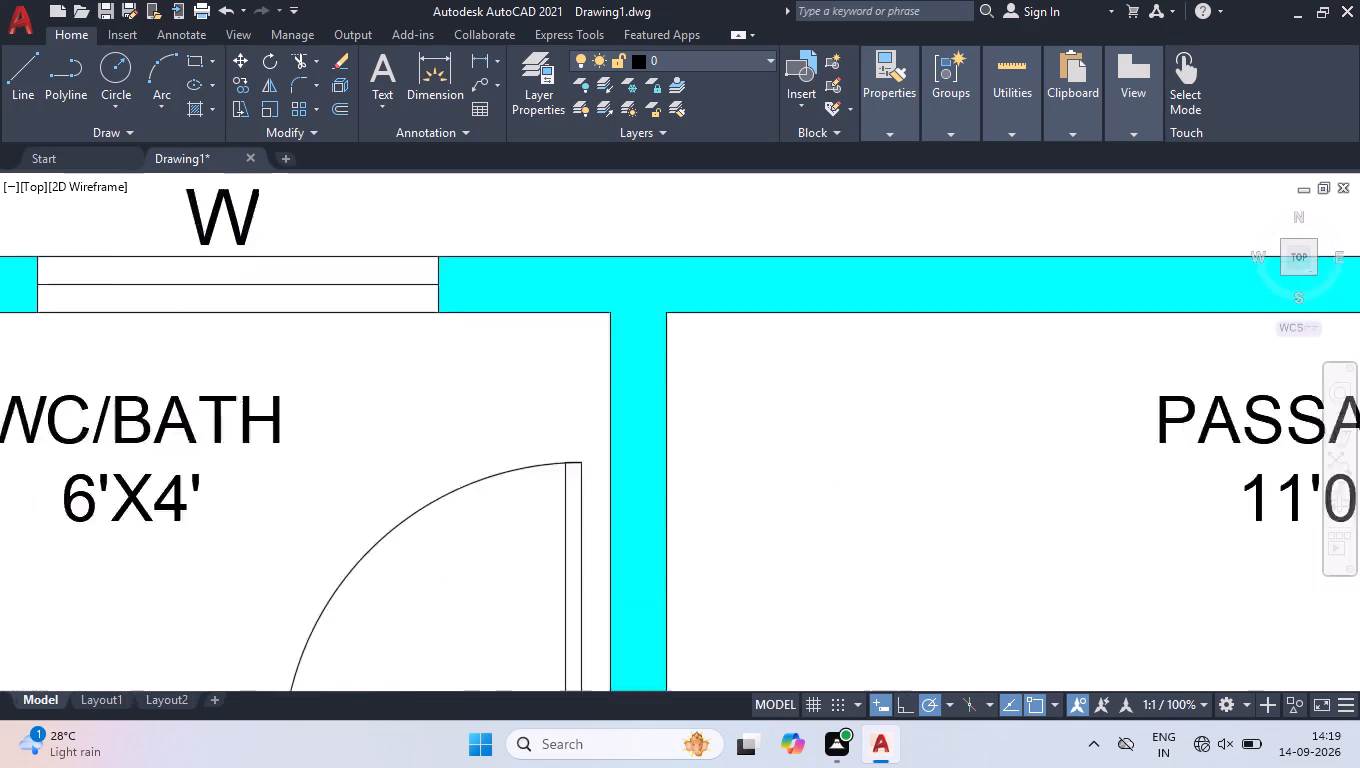
pyautogui.scroll(1, 210, 200)
pyautogui.scroll(-3, 275, 281)
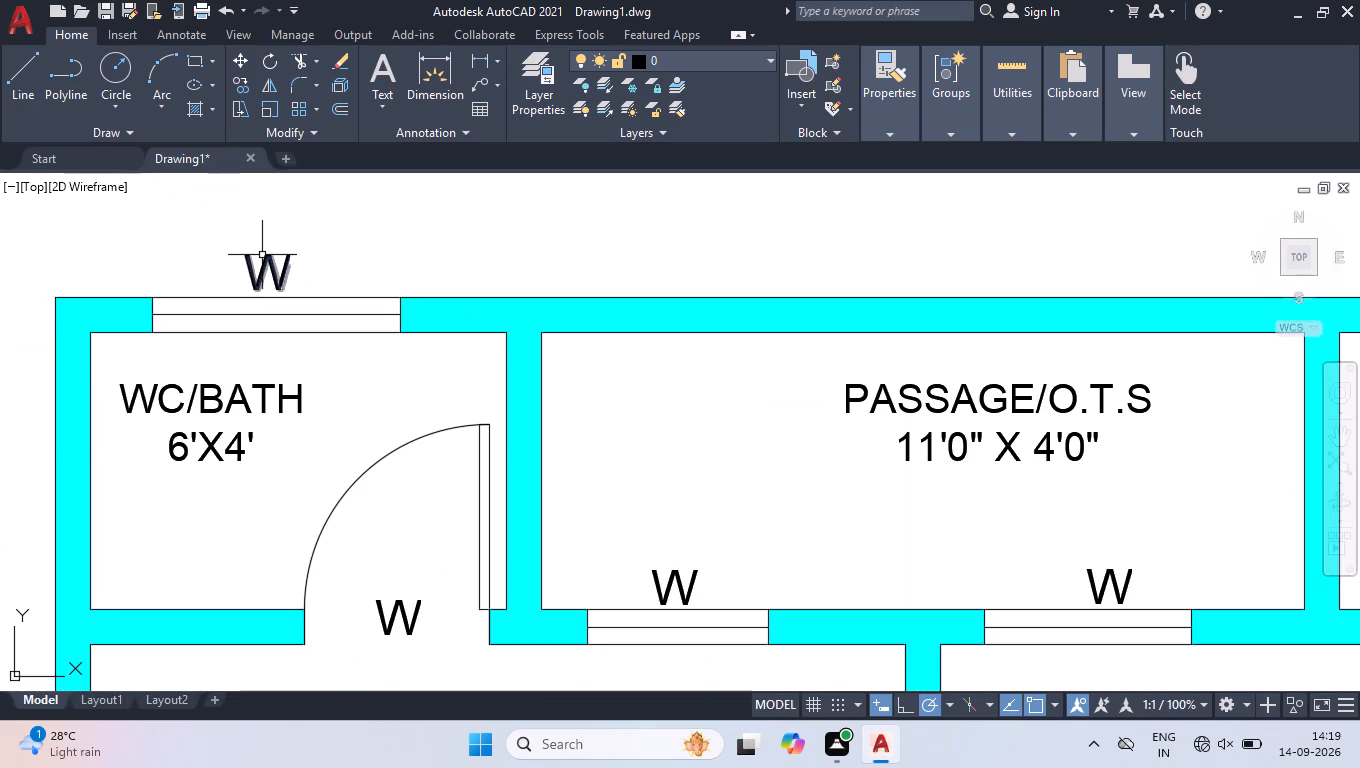
pyautogui.doubleClick(262, 255)
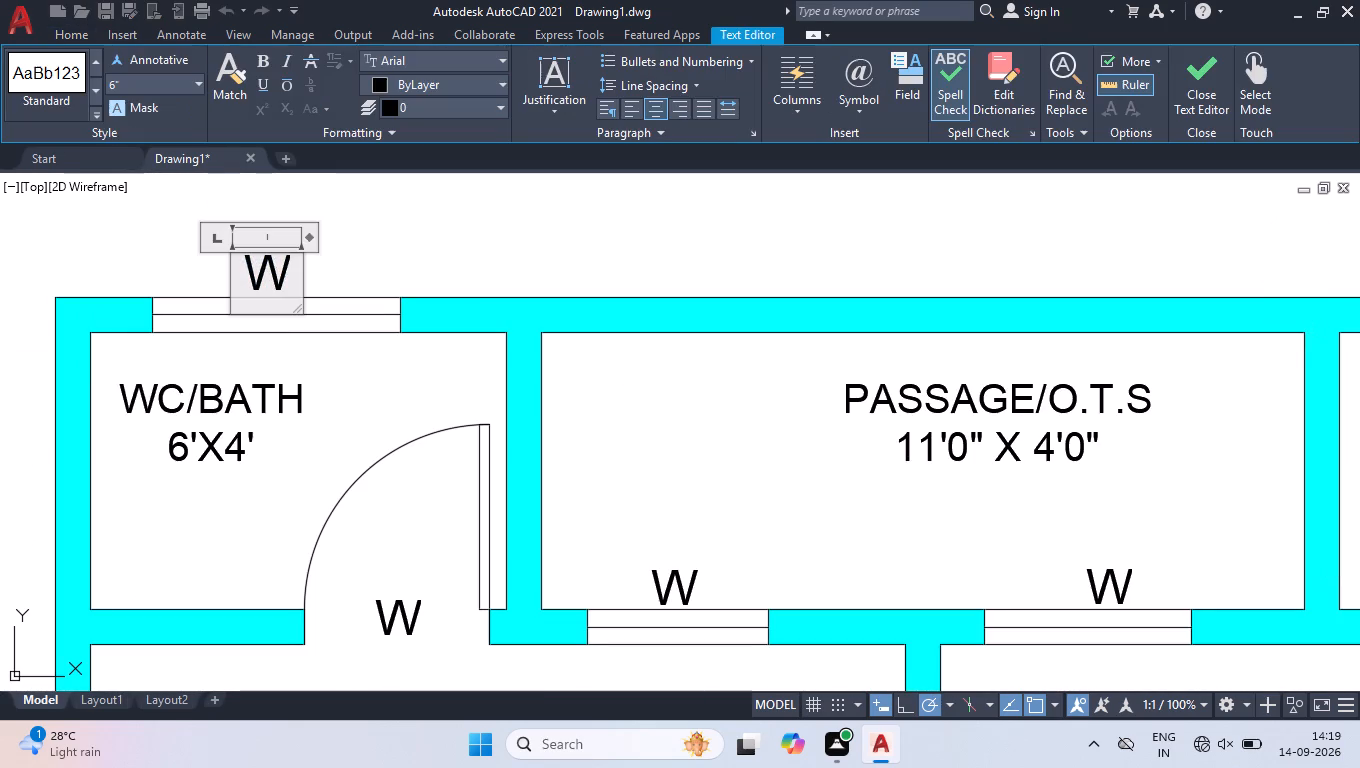
pyautogui.moveTo(274, 261); pyautogui.dragTo(249, 271)
pyautogui.press('v')
pyautogui.click(401, 163)
pyautogui.click(426, 214)
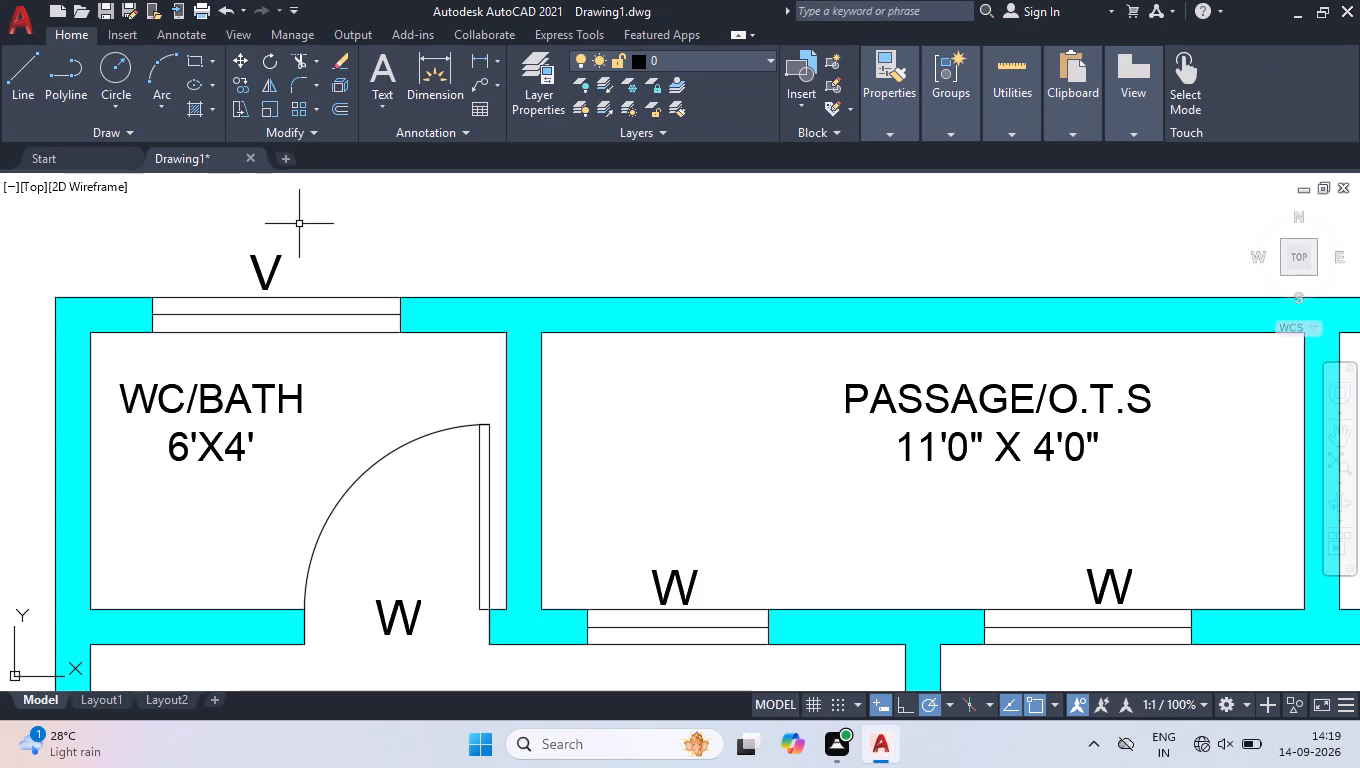
# Change the label in the door opening of Bedroom 1's WC/Bath to D2.
pyautogui.click(406, 611)
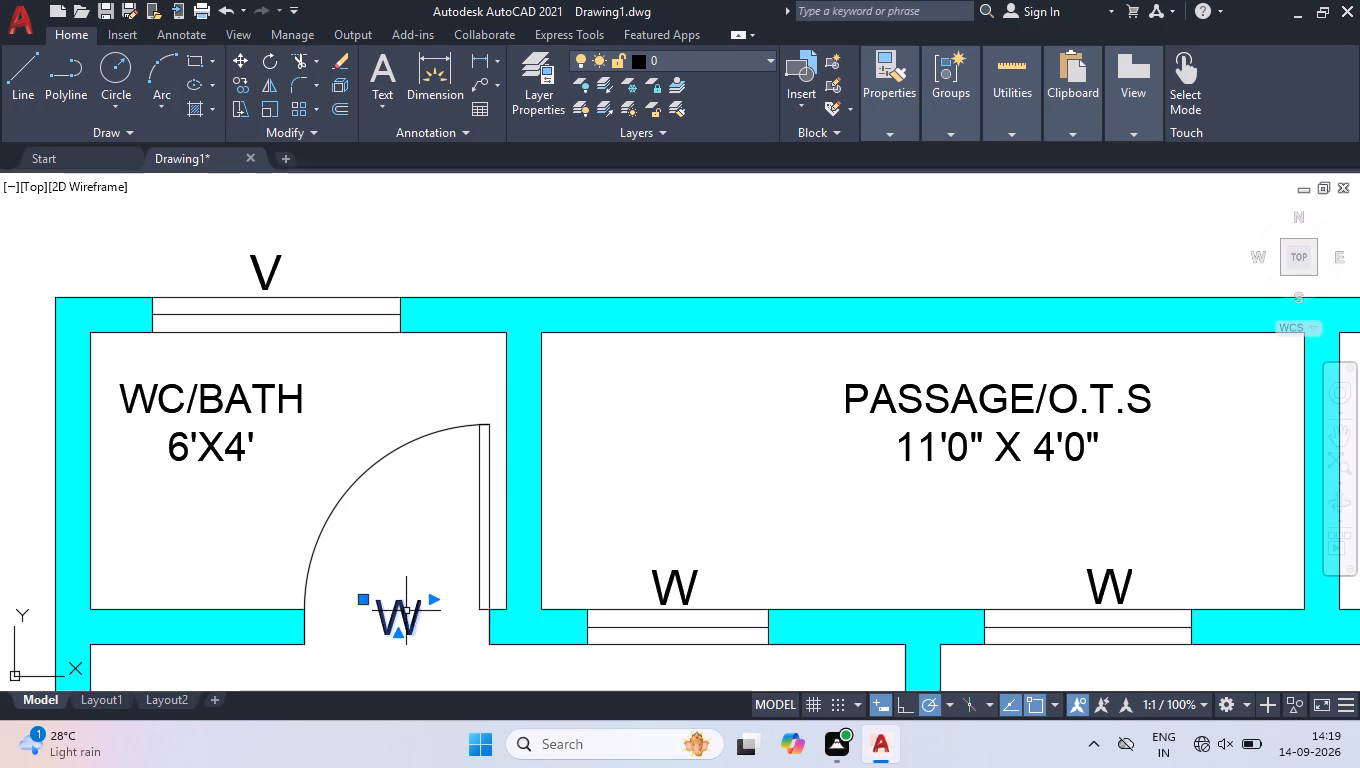
pyautogui.doubleClick(406, 611)
pyautogui.moveTo(426, 622); pyautogui.dragTo(262, 583)
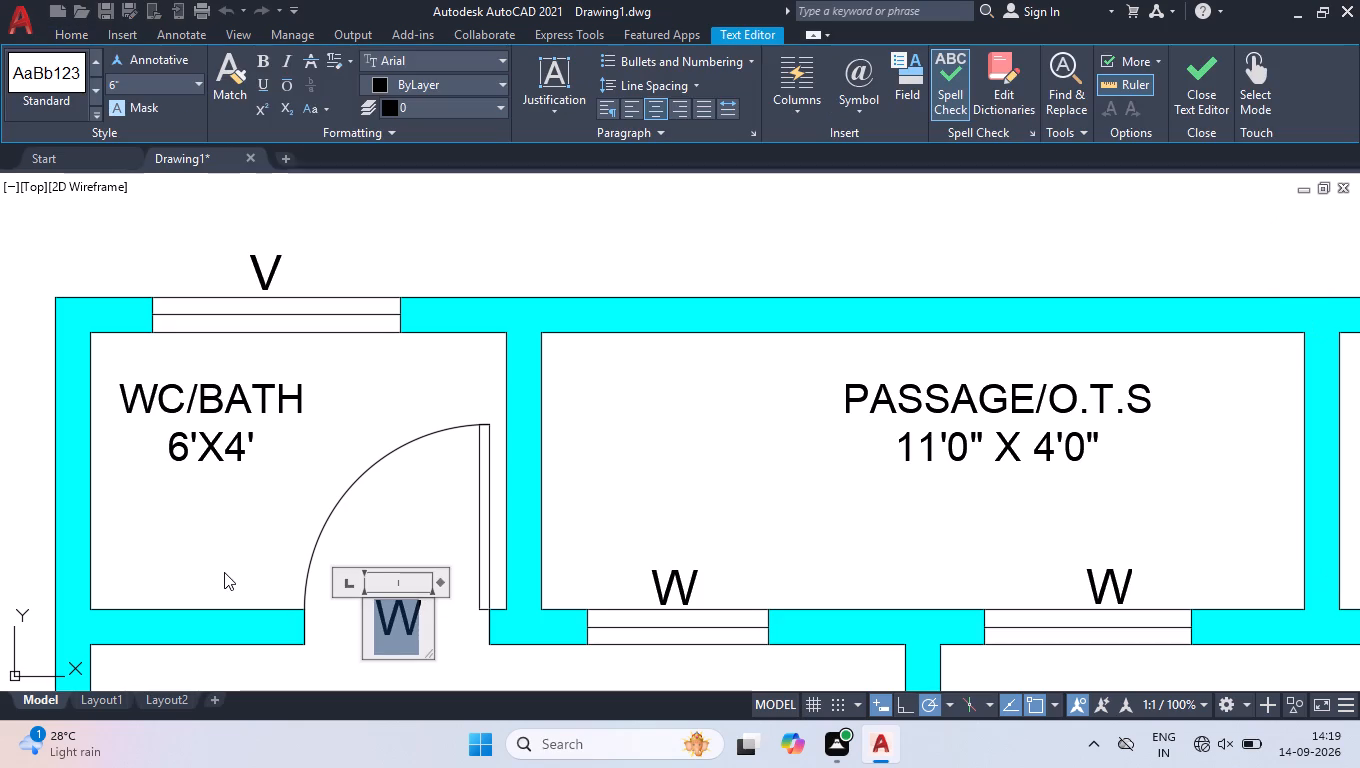
pyautogui.write('D2')
pyautogui.click(302, 493)
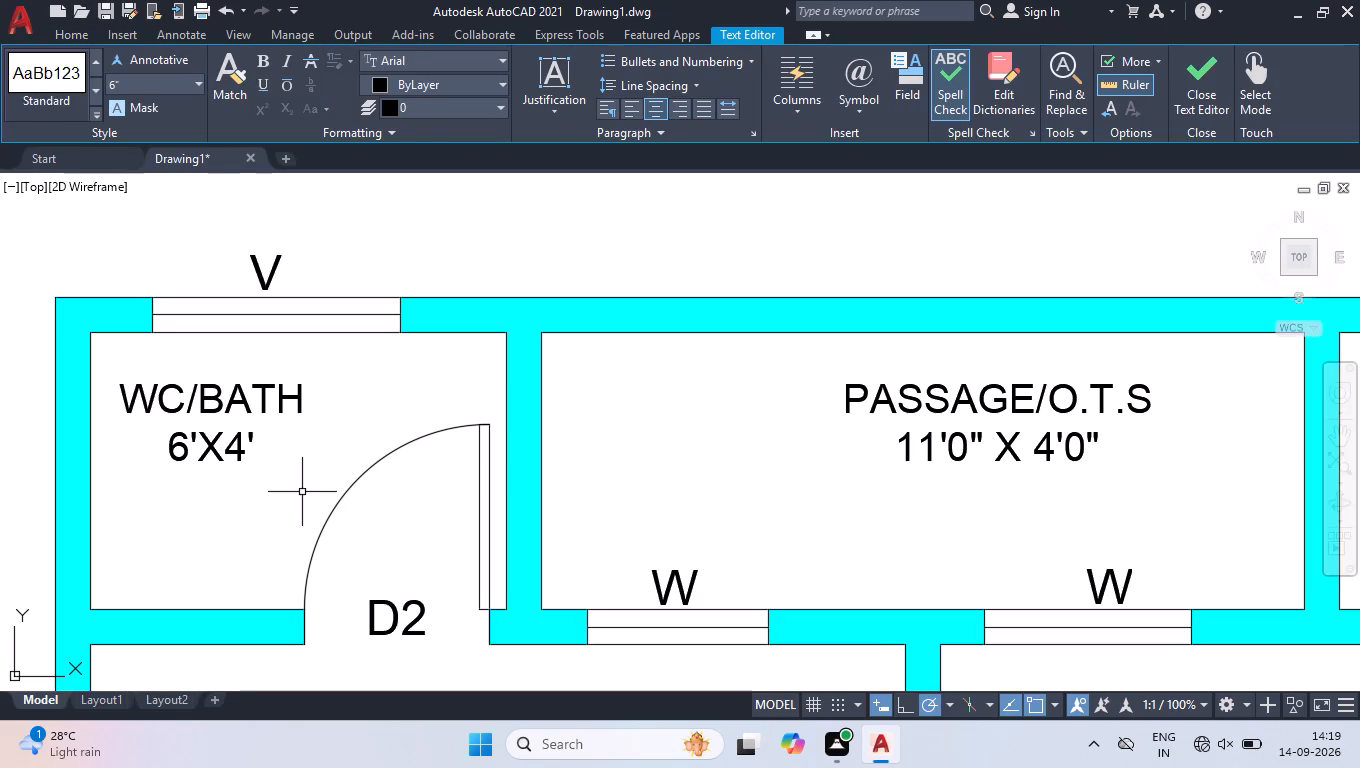
# Change the label outside the north window of Bedroom 2's WC/Bath to V.
pyautogui.scroll(-2, 305, 486)
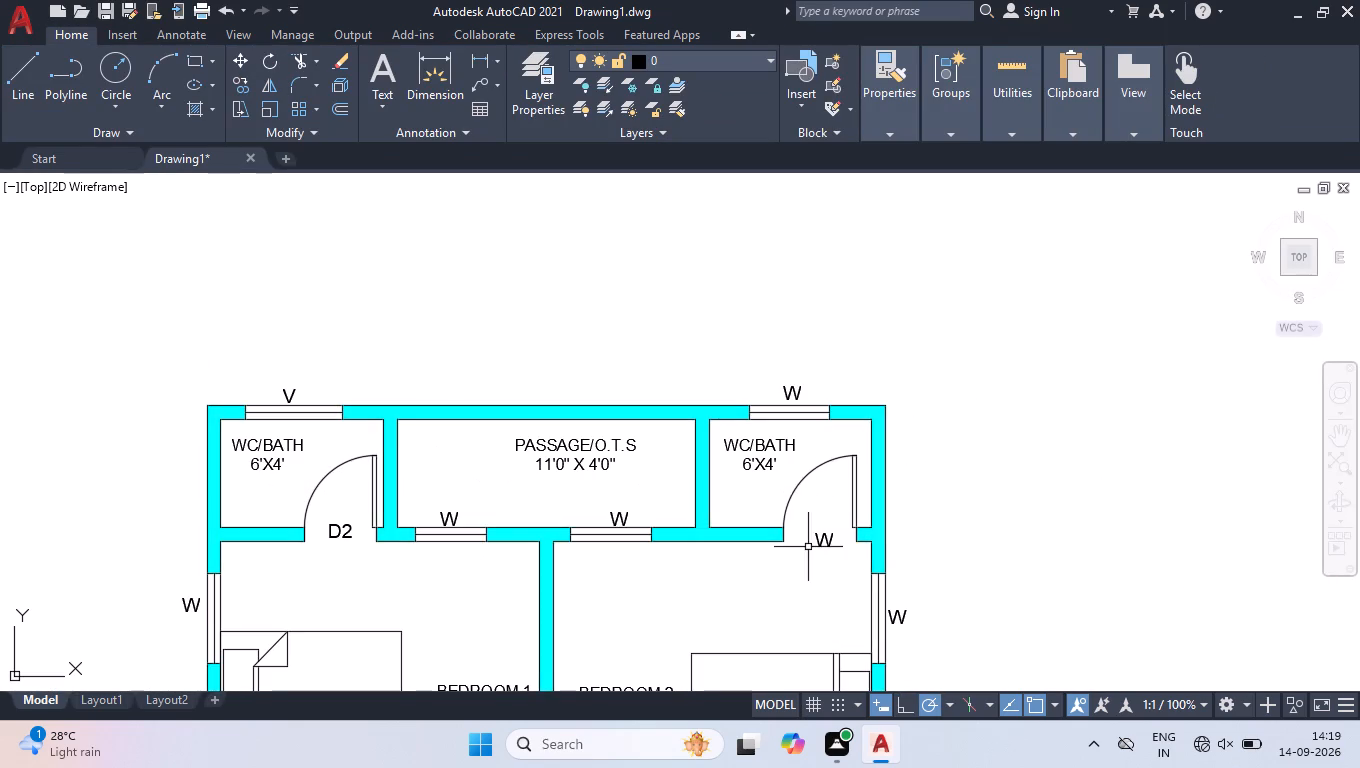
pyautogui.scroll(2, 853, 541)
pyautogui.scroll(-2, 697, 300)
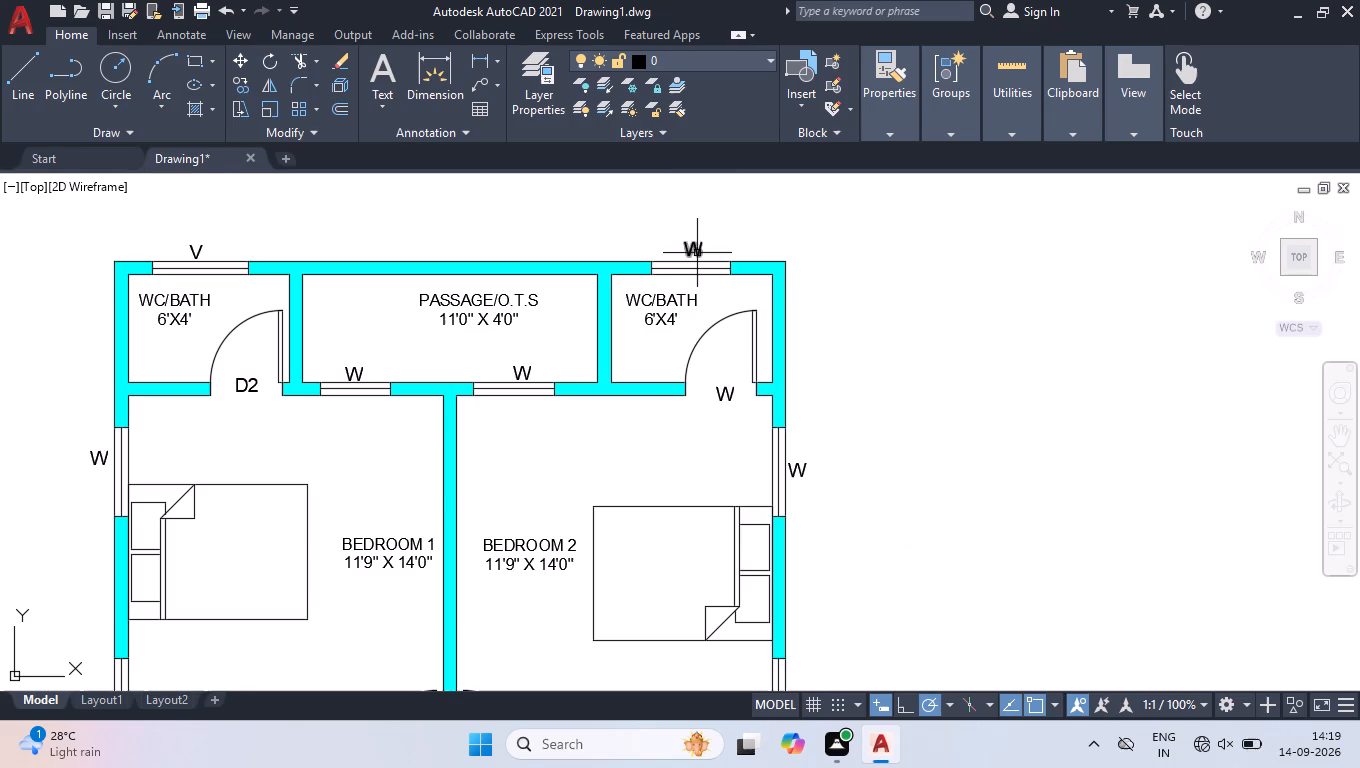
pyautogui.doubleClick(697, 253)
pyautogui.moveTo(697, 252); pyautogui.dragTo(655, 252)
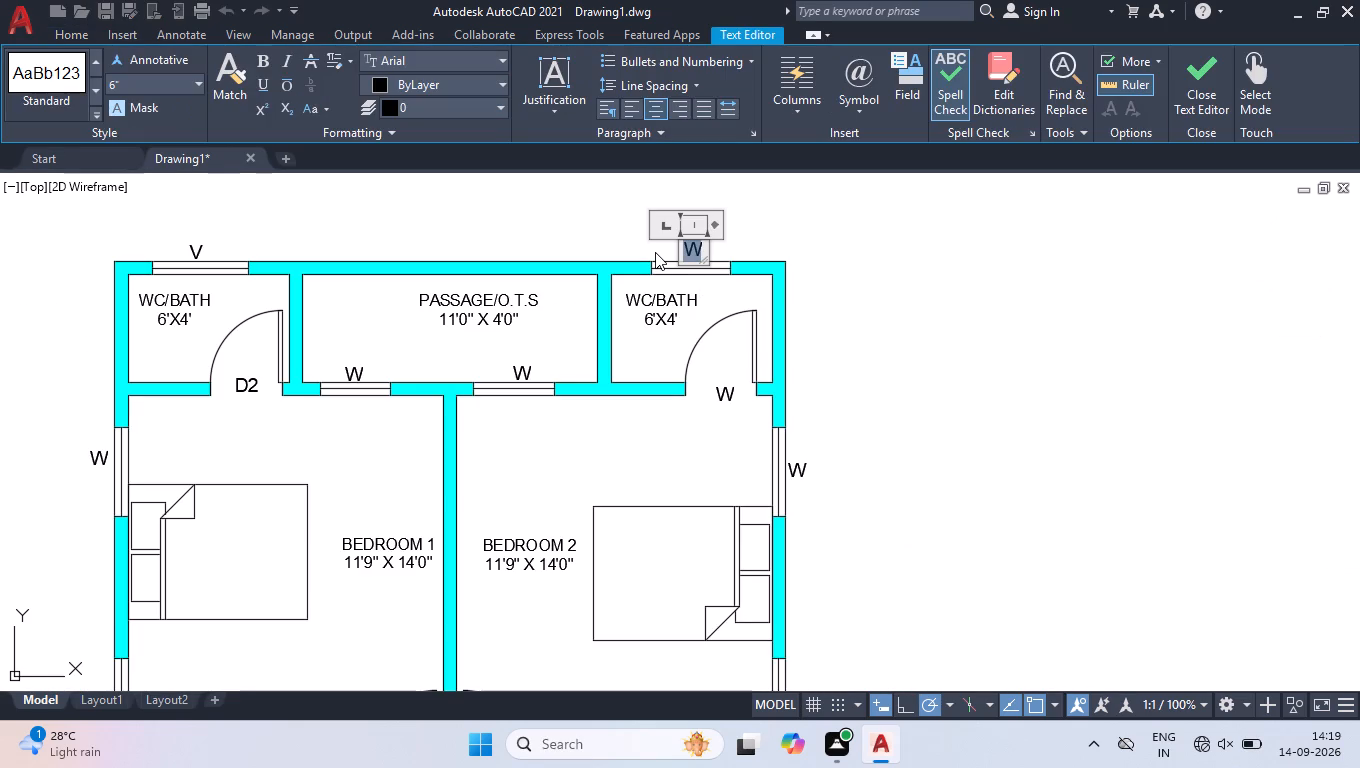
pyautogui.press('v')
pyautogui.click(672, 413)
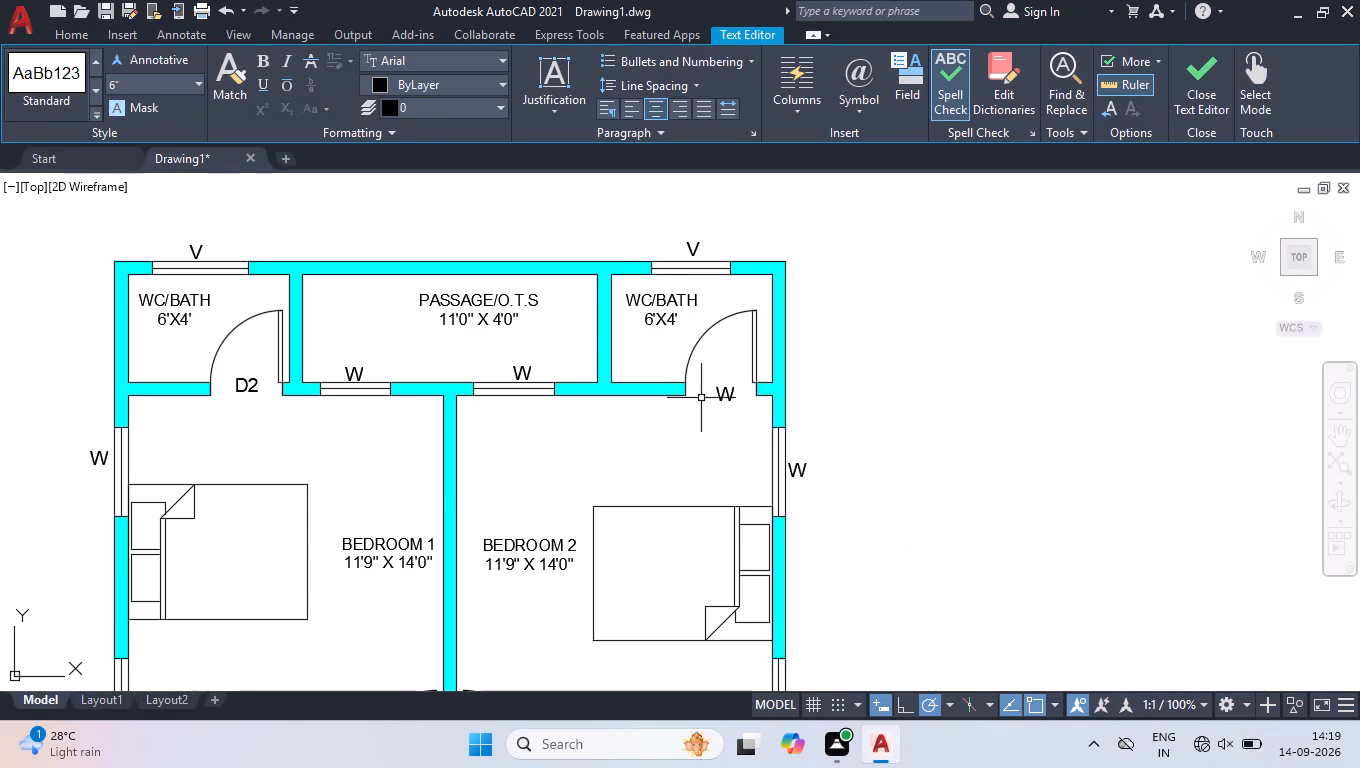
# Change the label in the door opening of Bedroom 2's WC/Bath to D2.
pyautogui.doubleClick(721, 391)
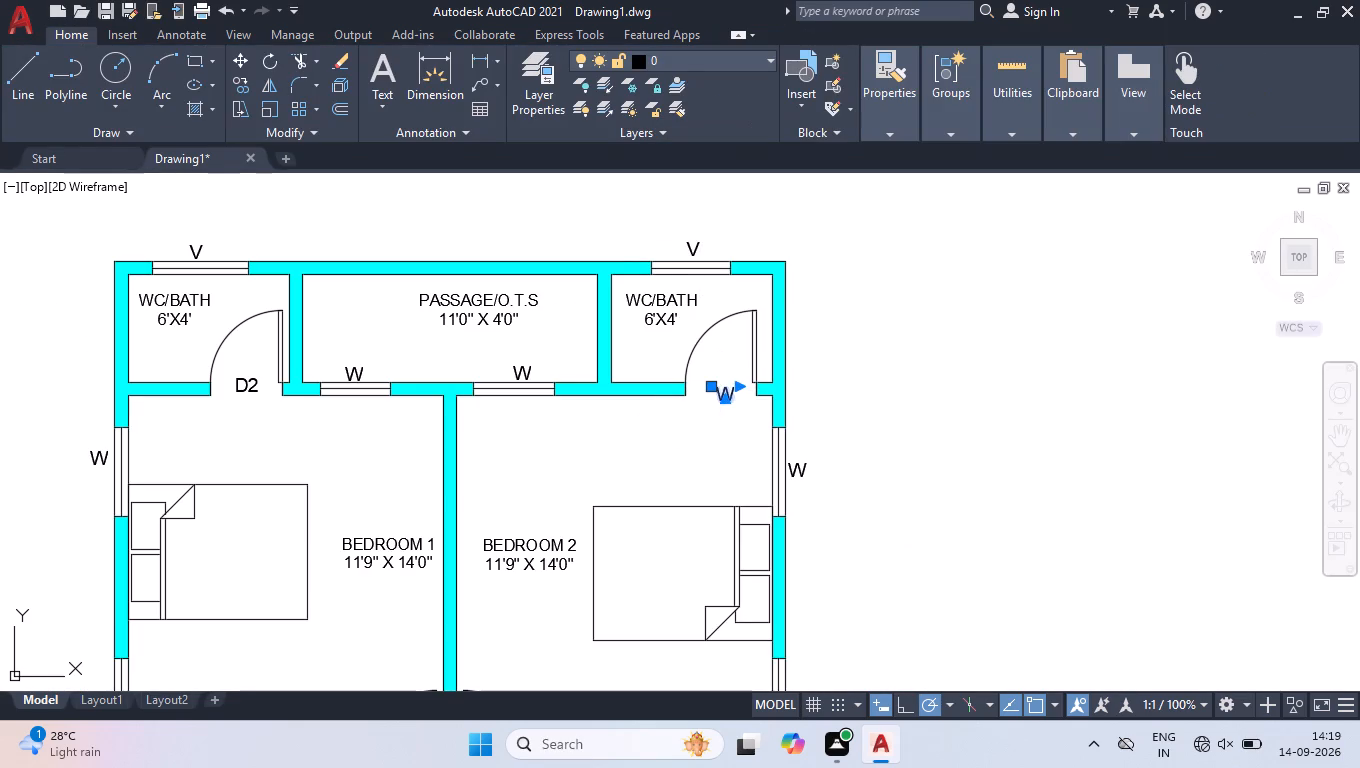
pyautogui.hotkey('ctrl', 'a')
pyautogui.write('D2')
pyautogui.click(660, 441)
# Change the labels in the Bedroom 1 and Bedroom 2 door openings to the lobby to D1.
pyautogui.scroll(-1, 660, 441)
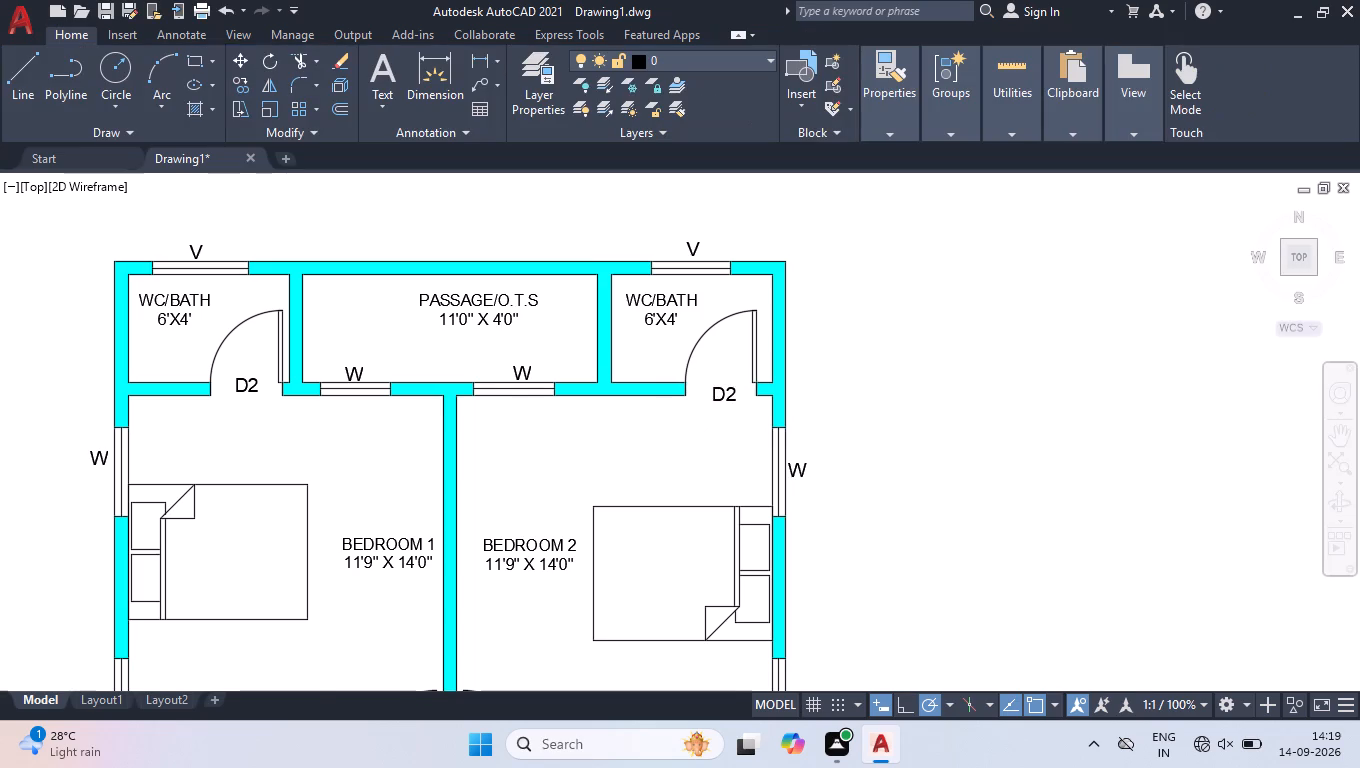
pyautogui.scroll(-1, 516, 424)
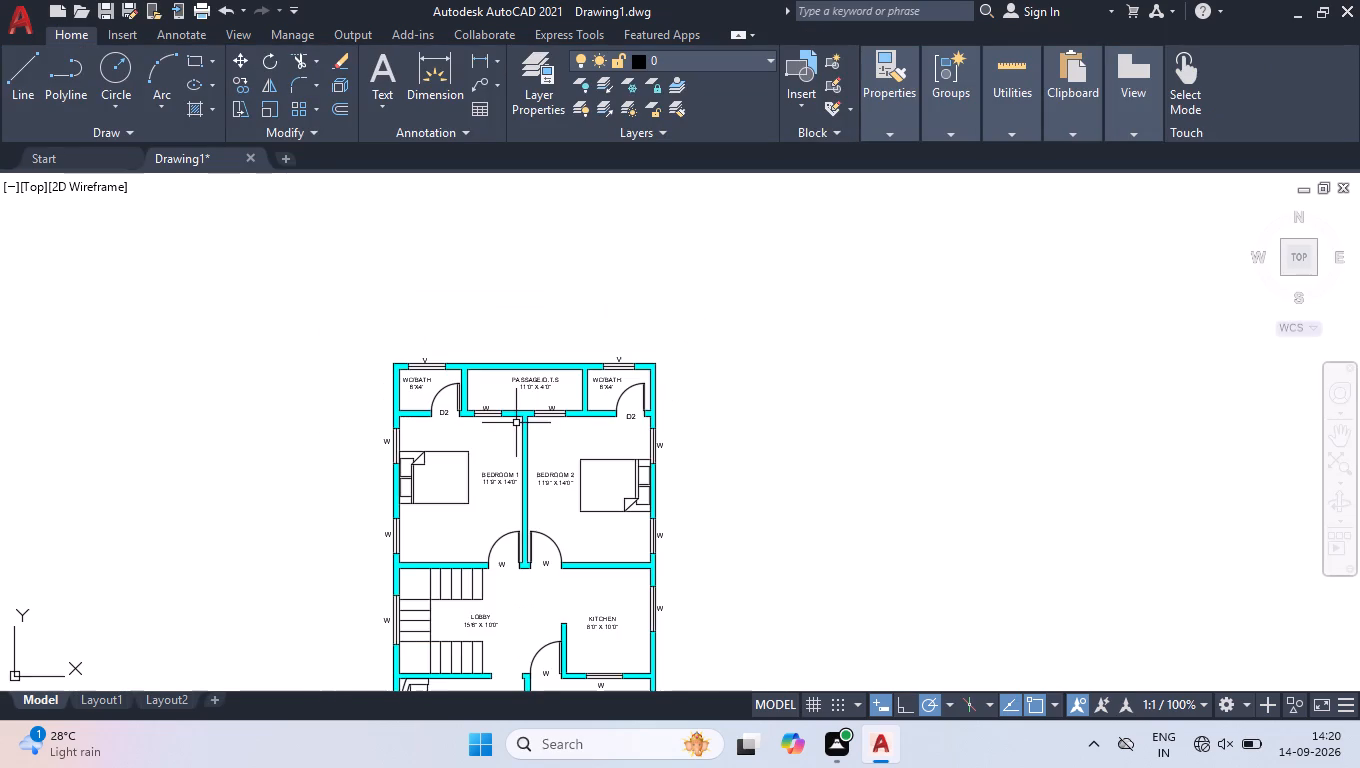
pyautogui.scroll(5, 500, 568)
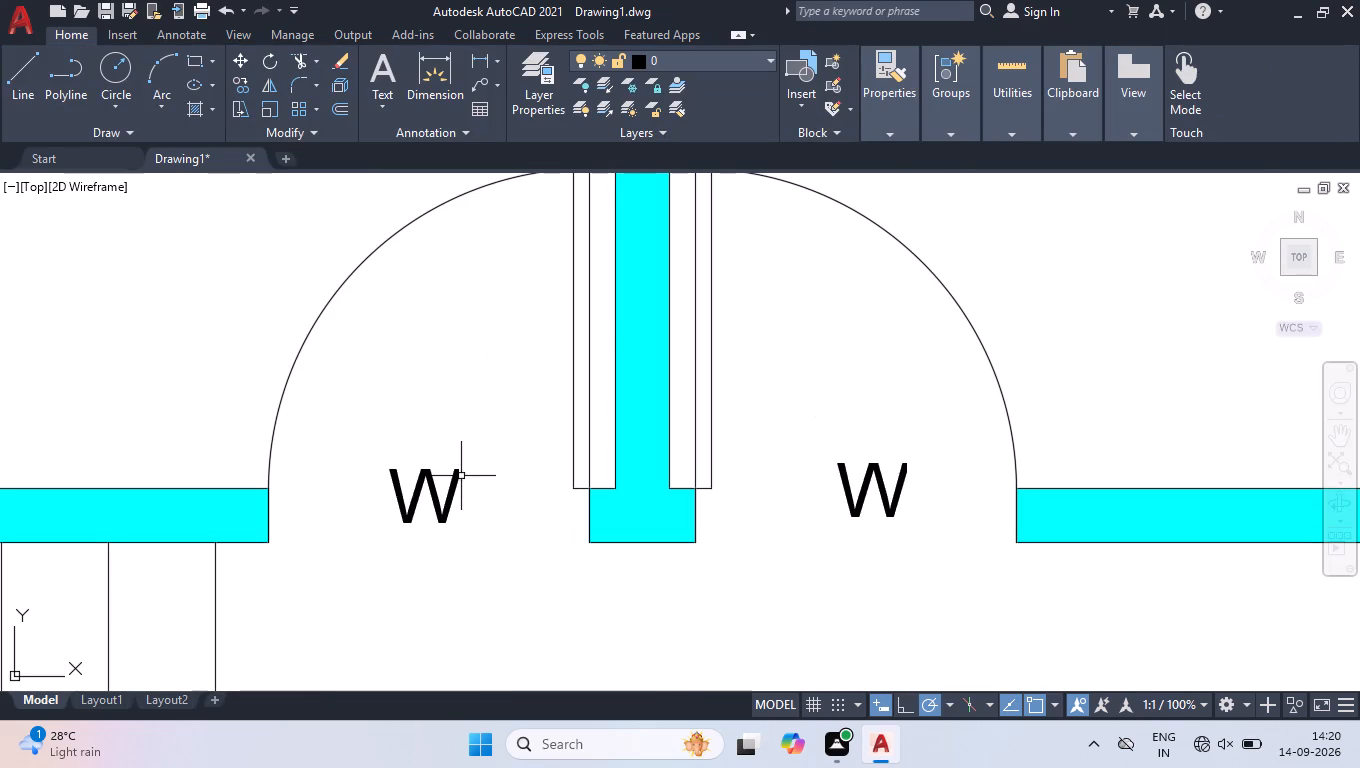
pyautogui.doubleClick(459, 472)
pyautogui.moveTo(458, 494); pyautogui.dragTo(157, 474)
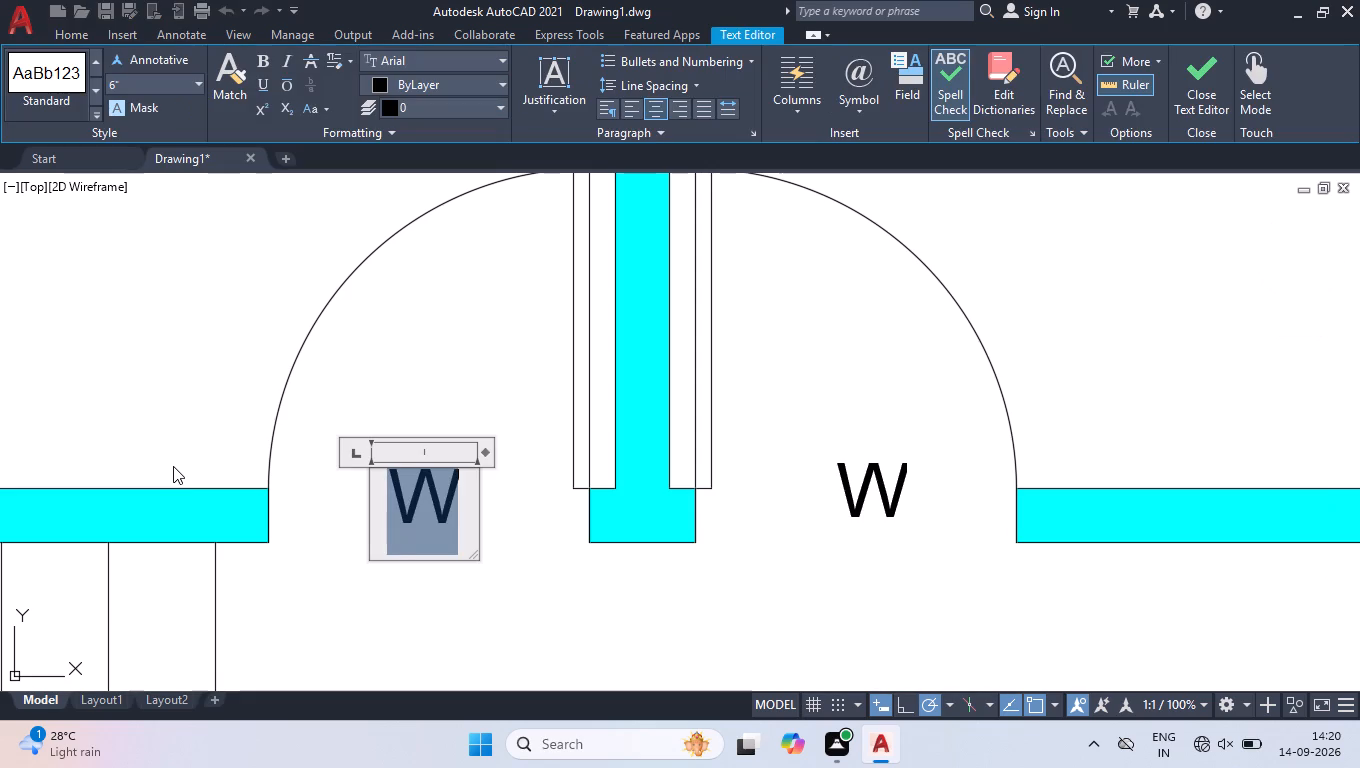
pyautogui.write('D1')
pyautogui.click(196, 457)
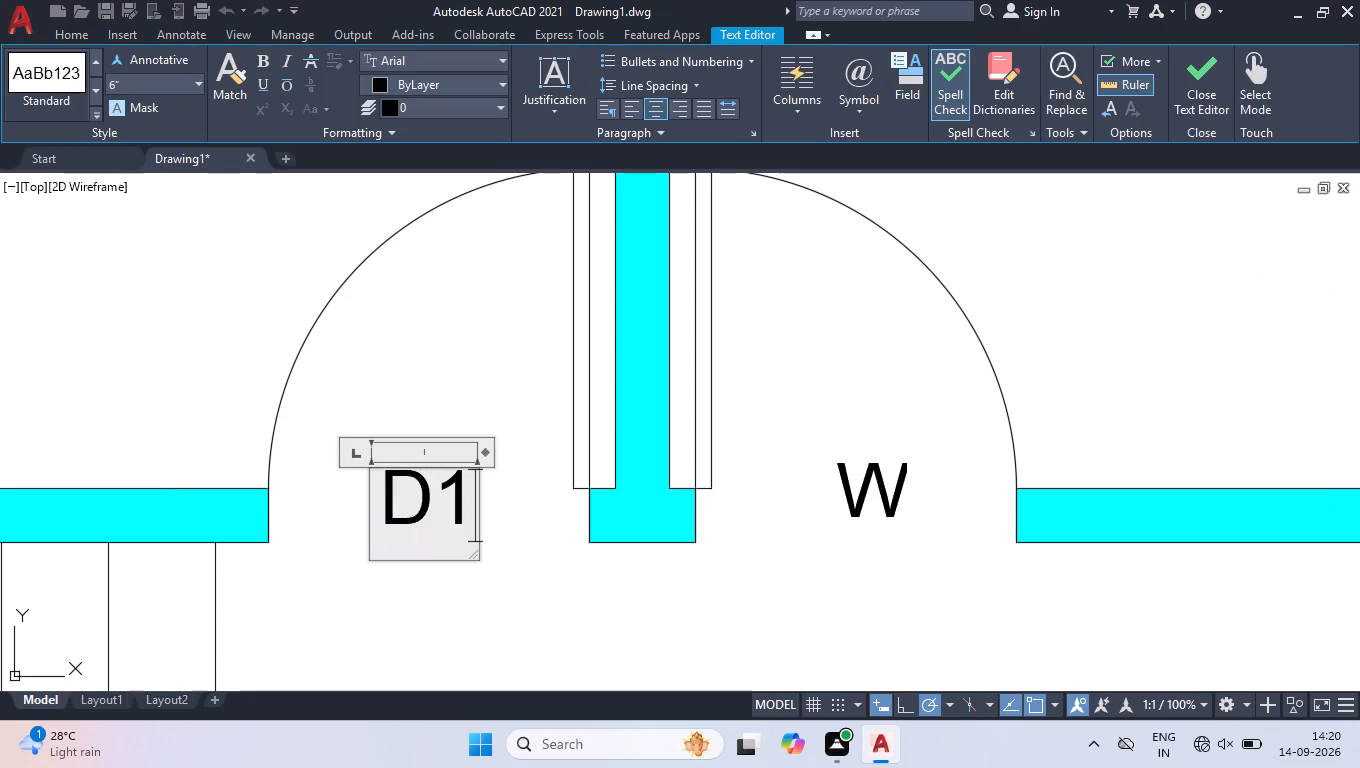
pyautogui.doubleClick(865, 477)
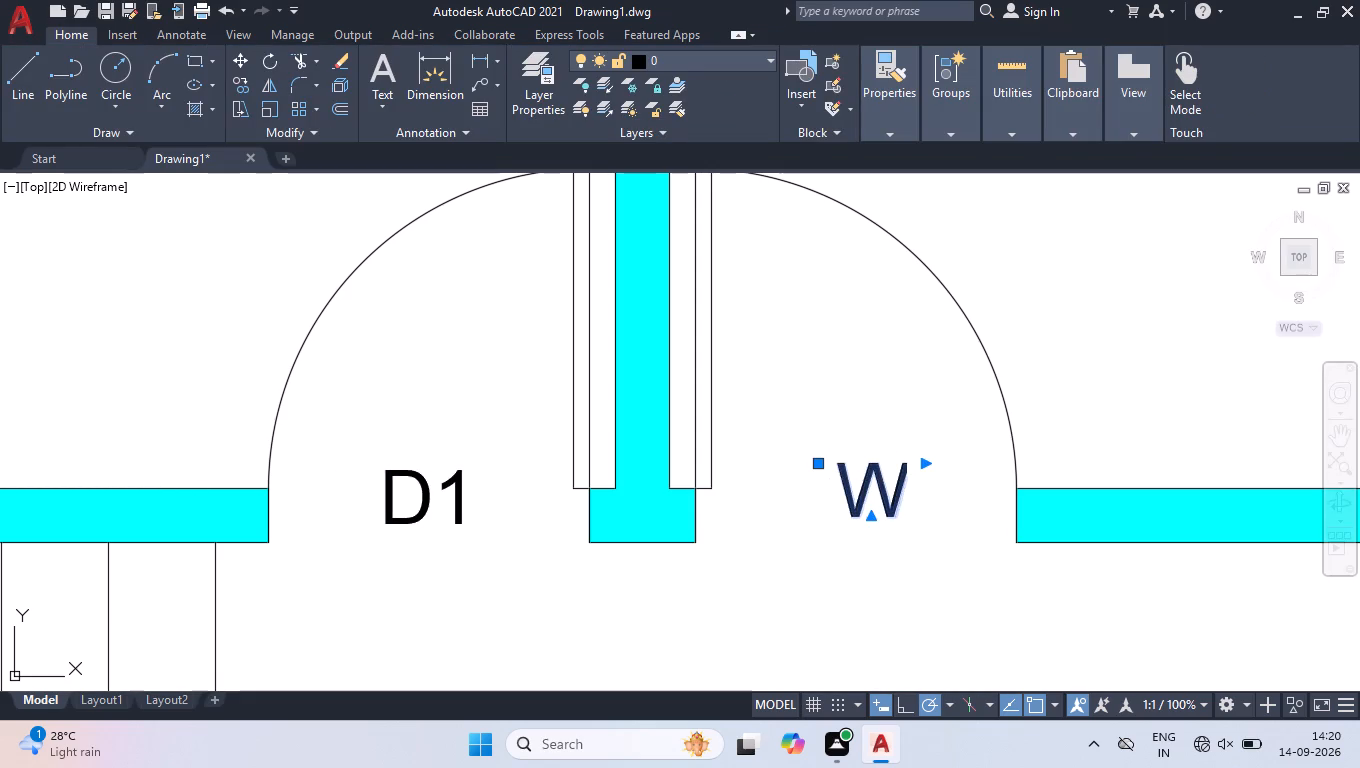
pyautogui.moveTo(905, 502); pyautogui.dragTo(702, 496)
pyautogui.write('D1')
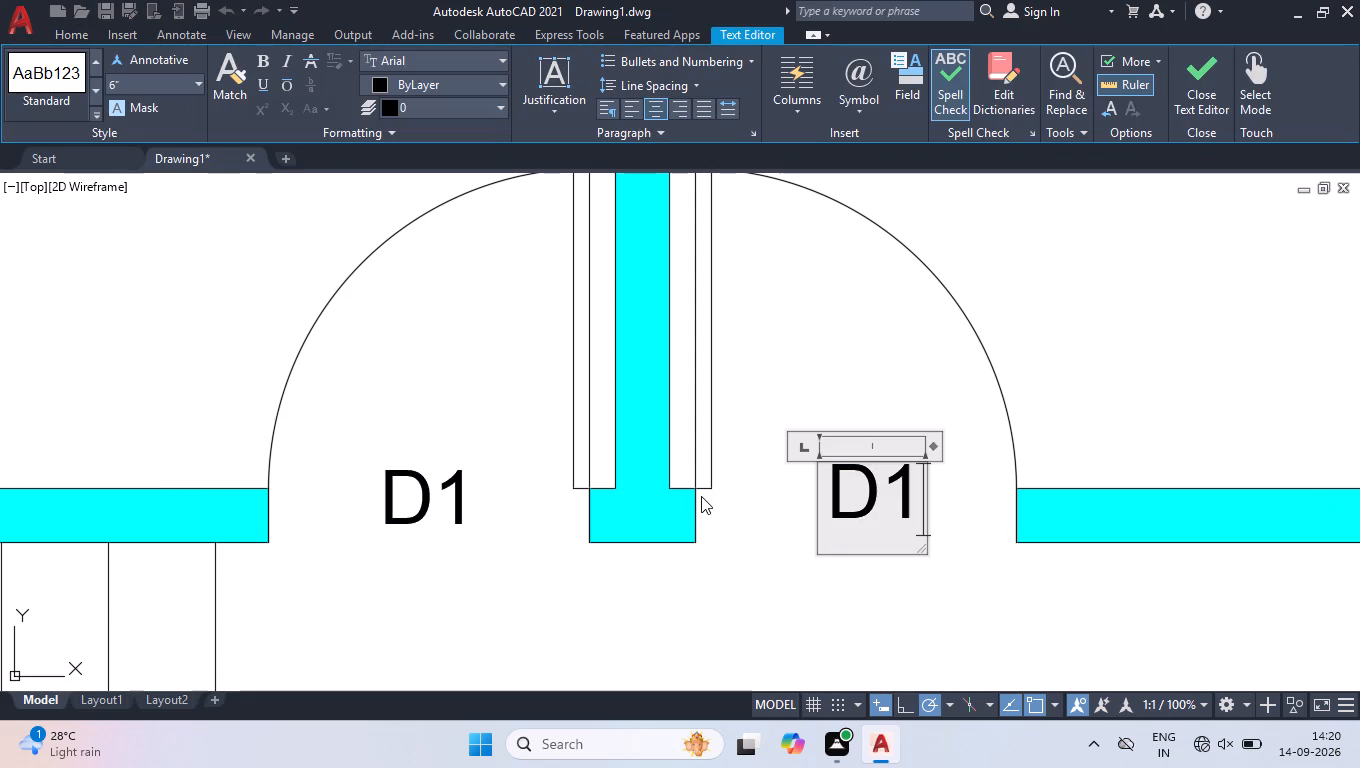
pyautogui.click(479, 572)
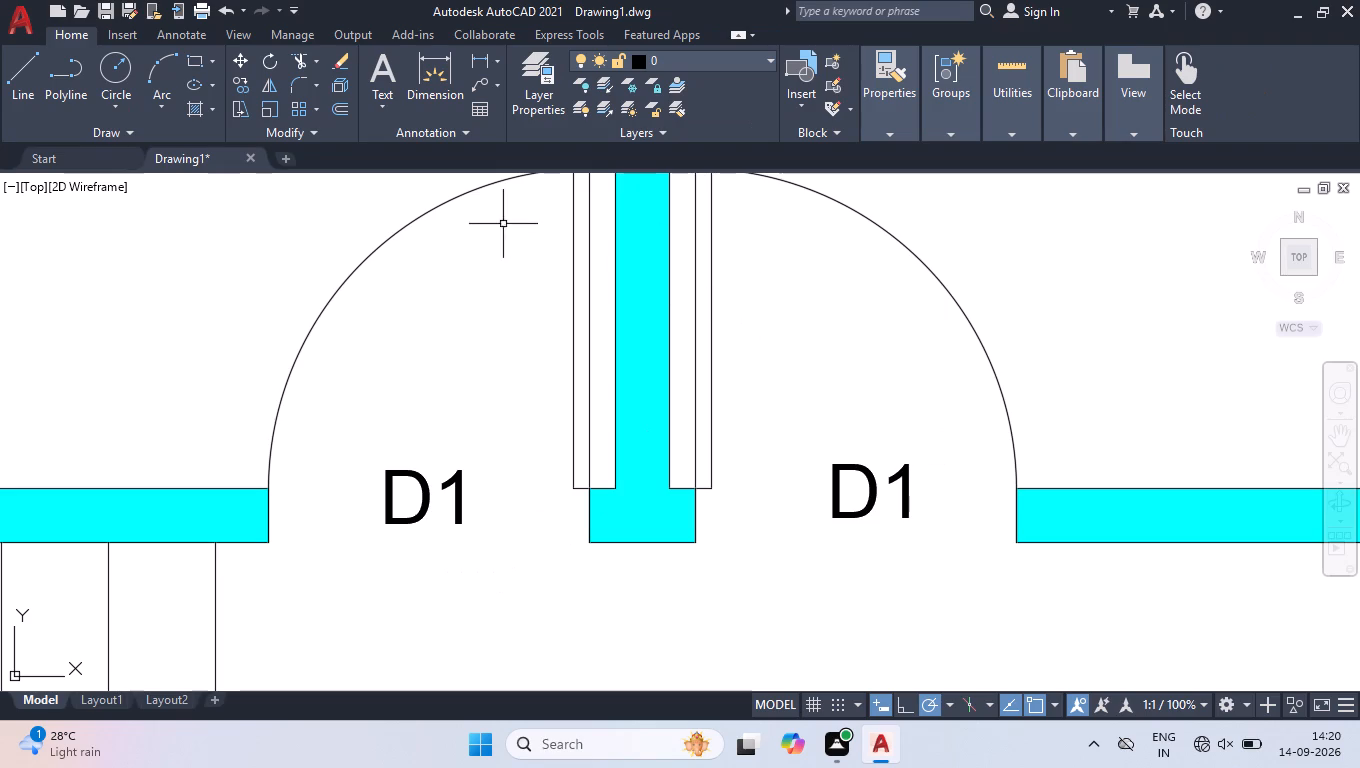
# Change the label in the door opening between the lobby and Parking to D1.
pyautogui.scroll(-3, 563, 353)
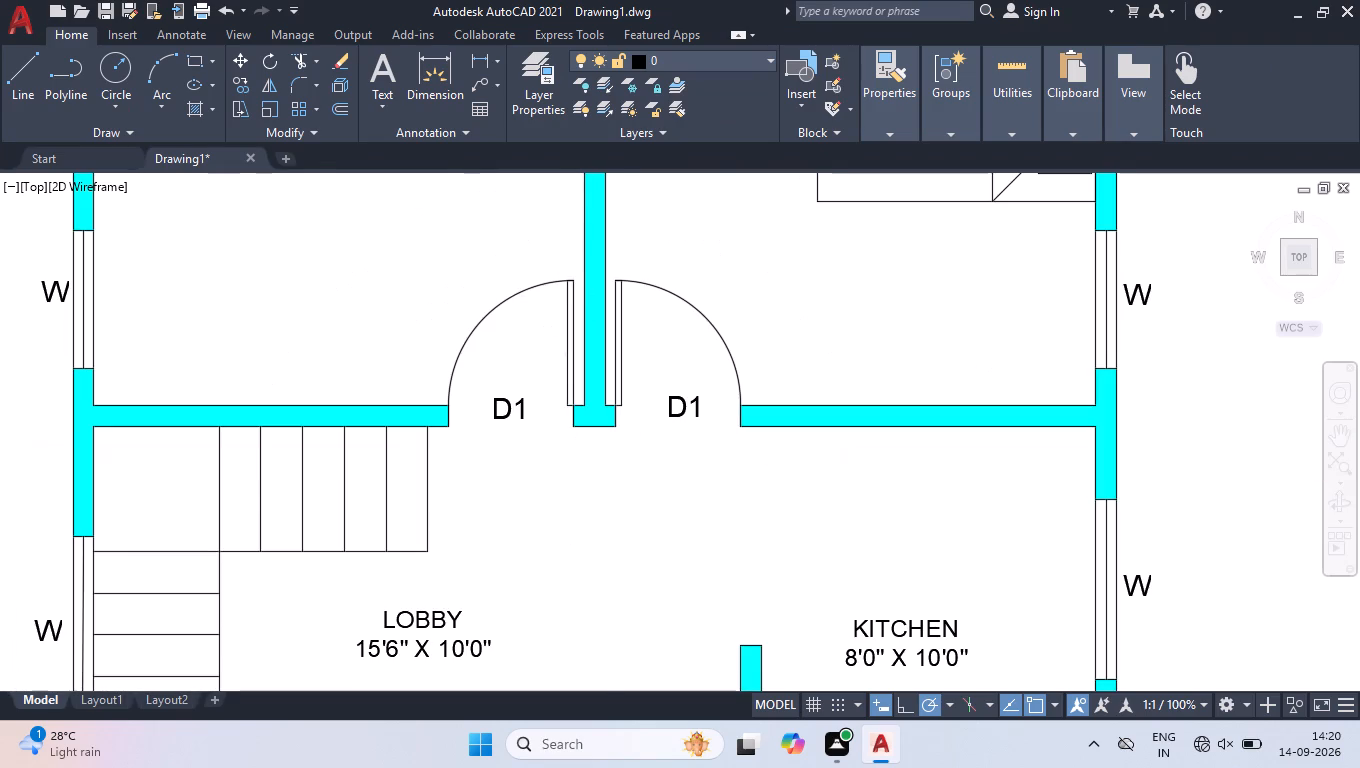
pyautogui.scroll(-1, 554, 295)
pyautogui.scroll(2, 635, 592)
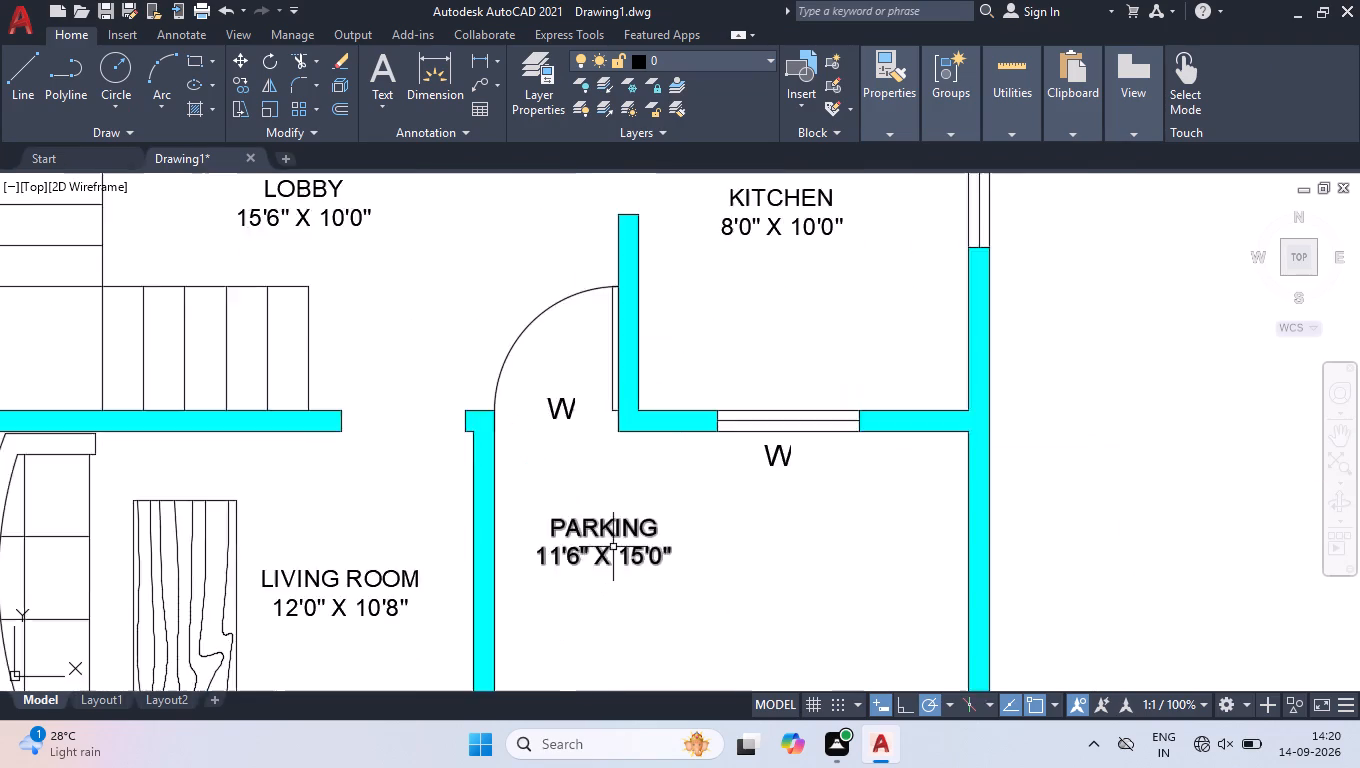
pyautogui.scroll(1, 613, 547)
pyautogui.scroll(1, 568, 361)
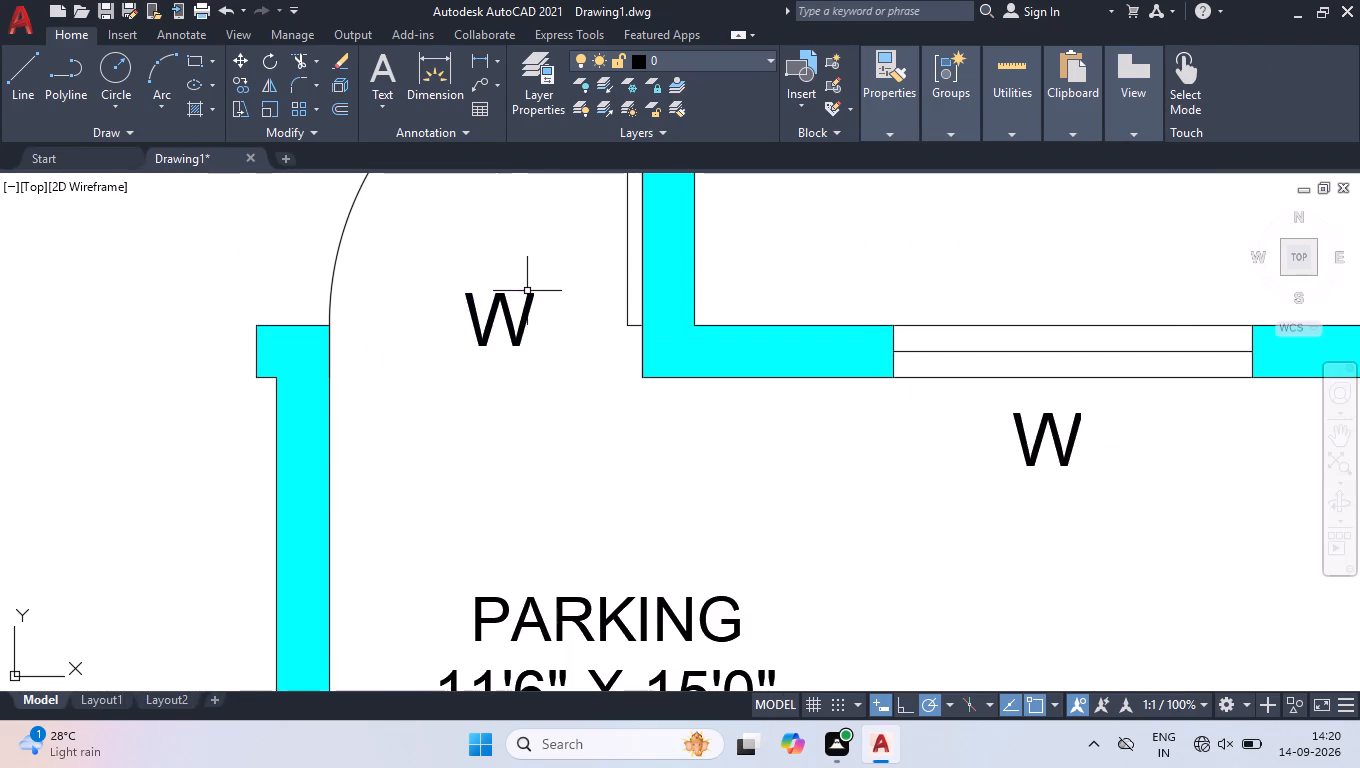
pyautogui.doubleClick(527, 291)
pyautogui.moveTo(536, 335); pyautogui.dragTo(348, 318)
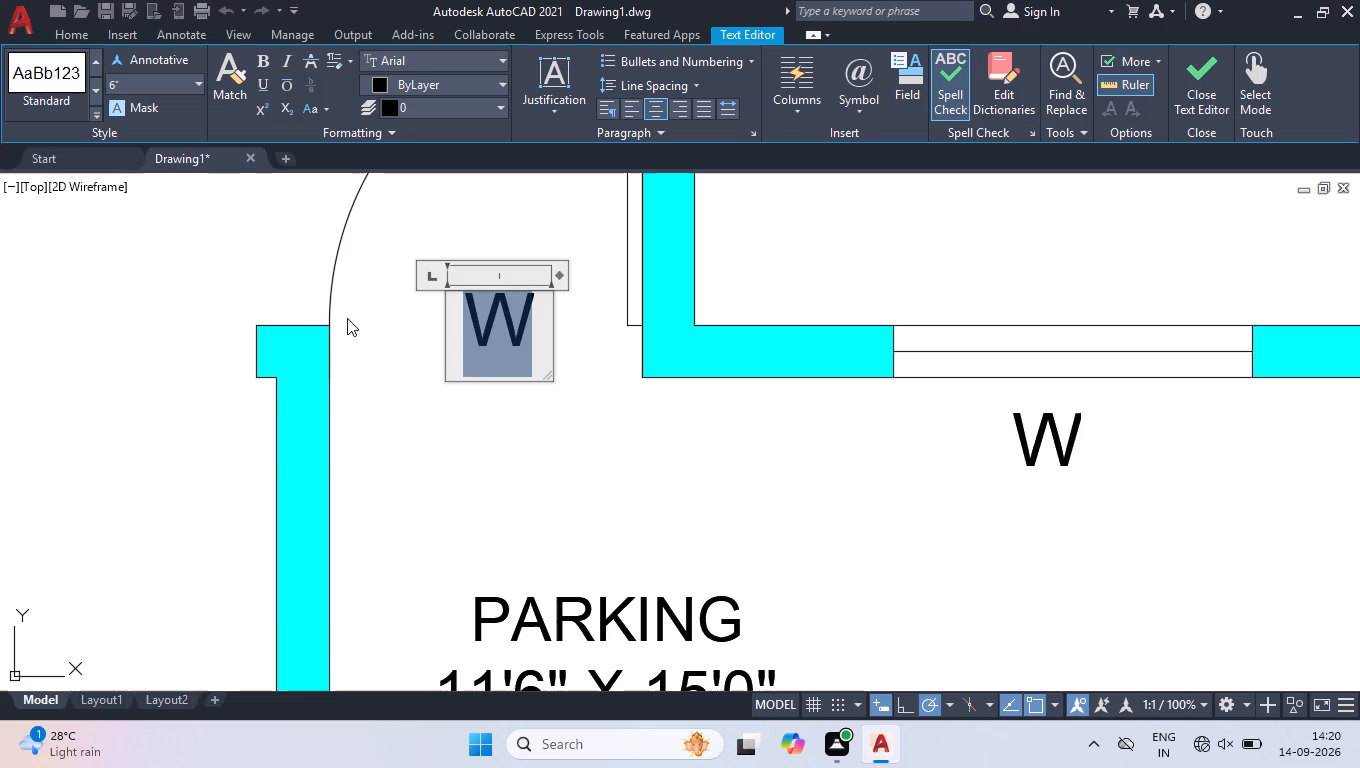
pyautogui.write('D1')
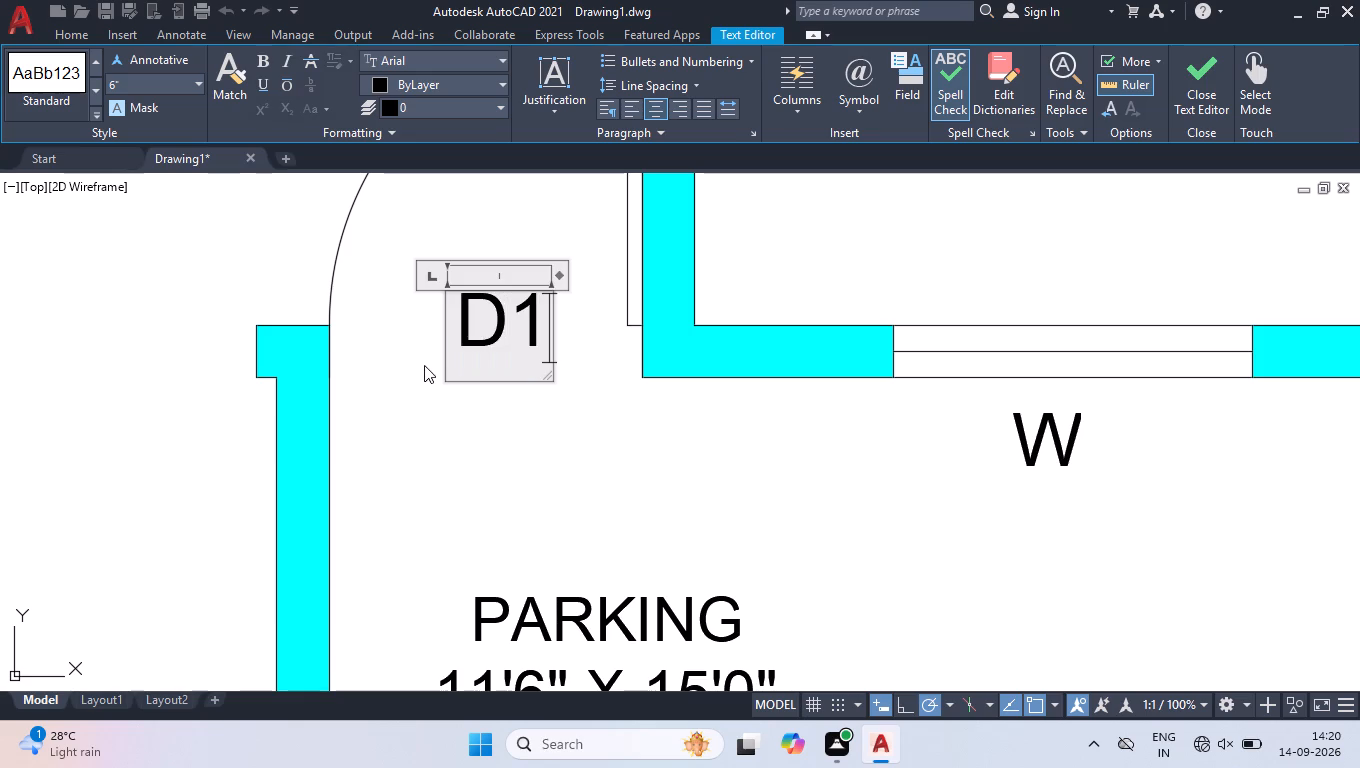
pyautogui.scroll(-2, 426, 365)
pyautogui.click(579, 280)
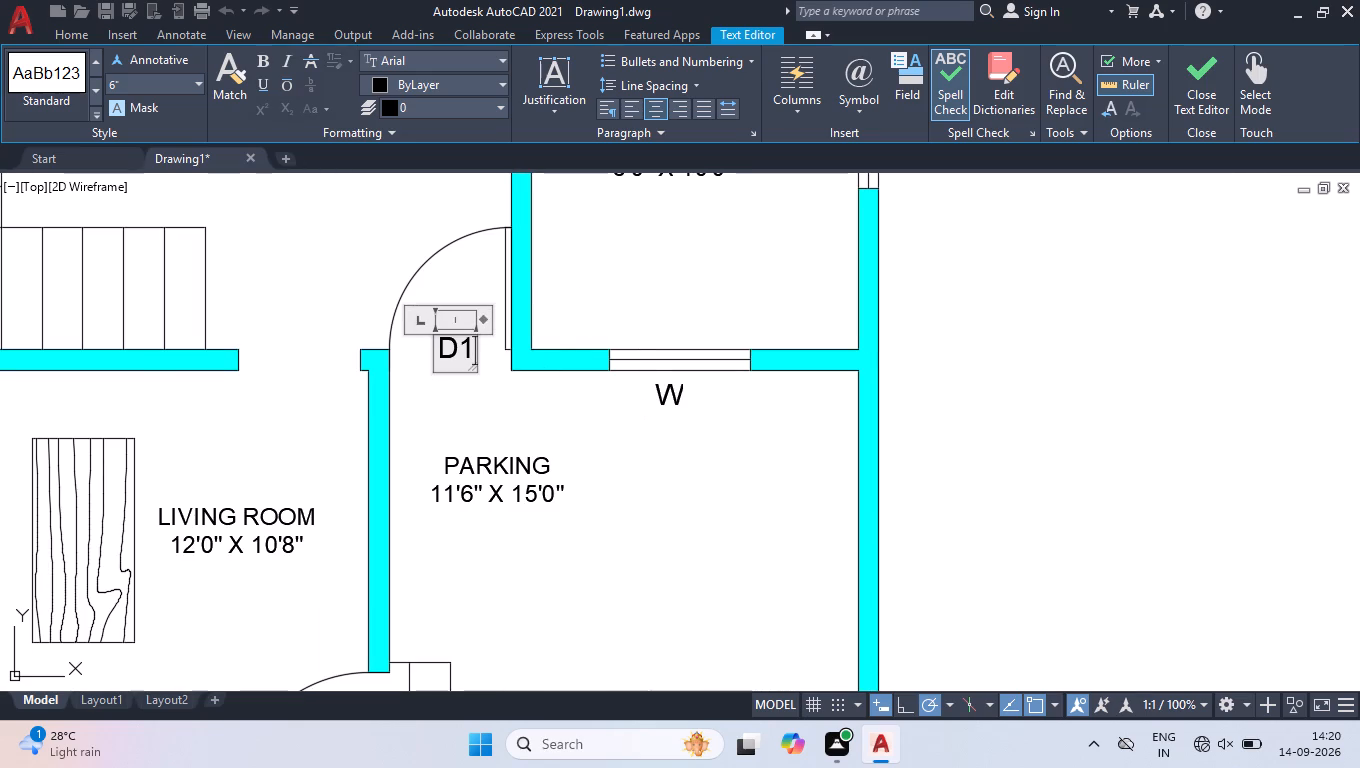
# Change the label in the living room's door opening to Parking to D.
pyautogui.scroll(-2, 601, 324)
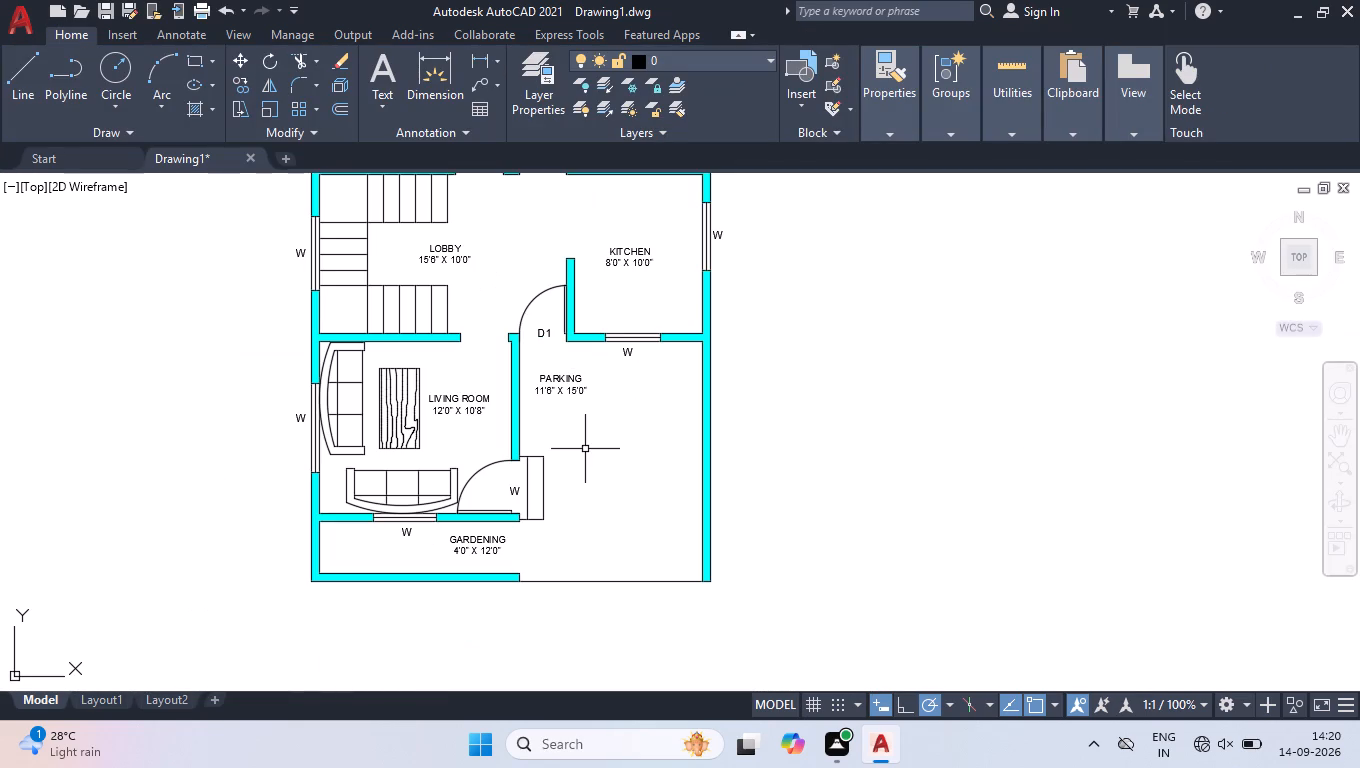
pyautogui.scroll(2, 533, 507)
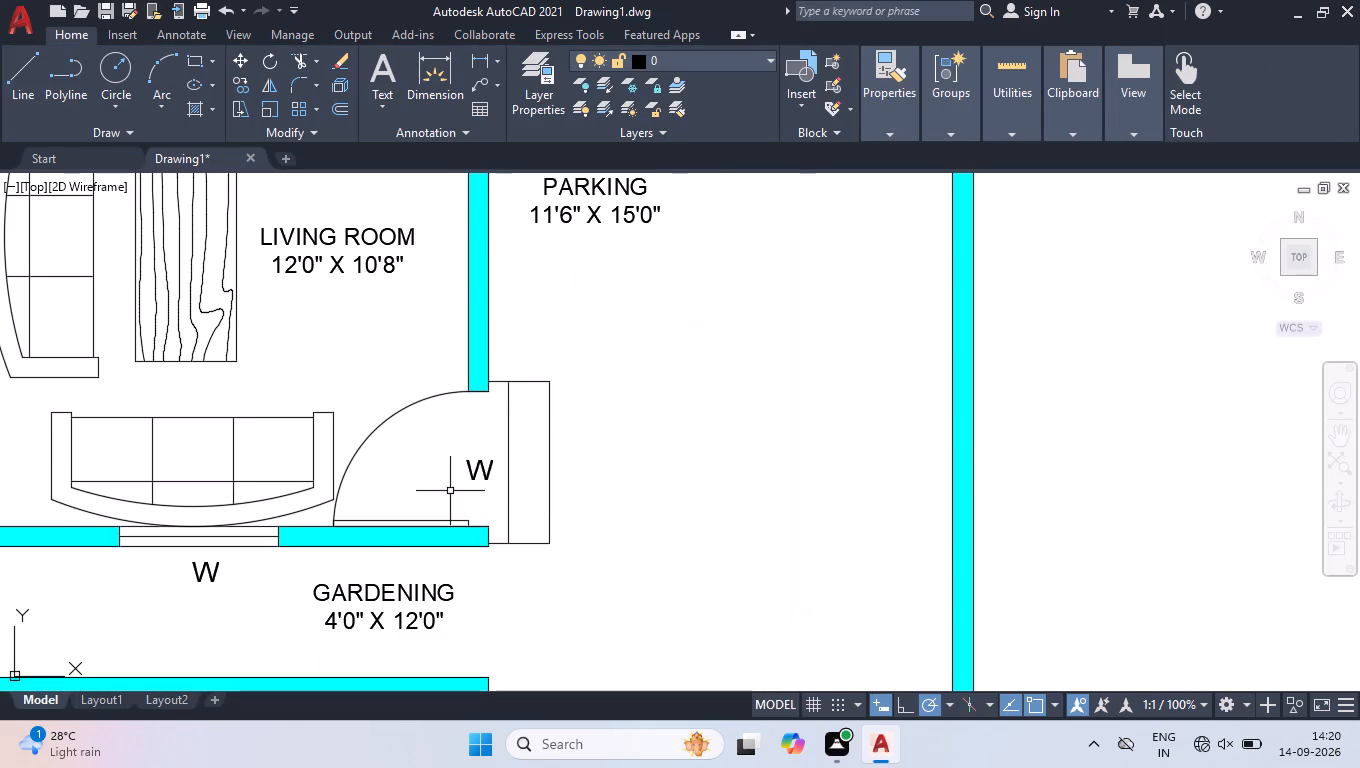
pyautogui.scroll(3, 450, 491)
pyautogui.click(544, 419)
pyautogui.click(544, 419)
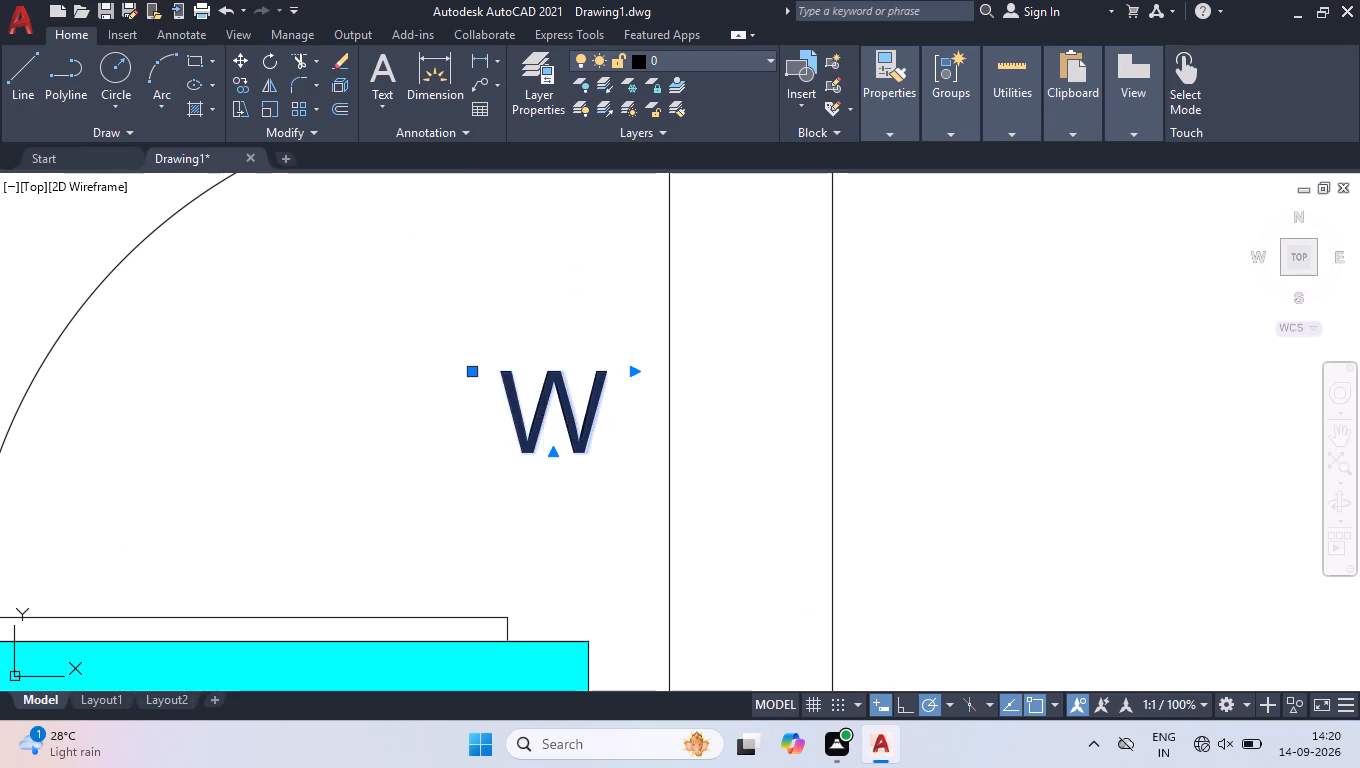
pyautogui.doubleClick(567, 394)
pyautogui.moveTo(597, 411); pyautogui.dragTo(499, 409)
pyautogui.press('d')
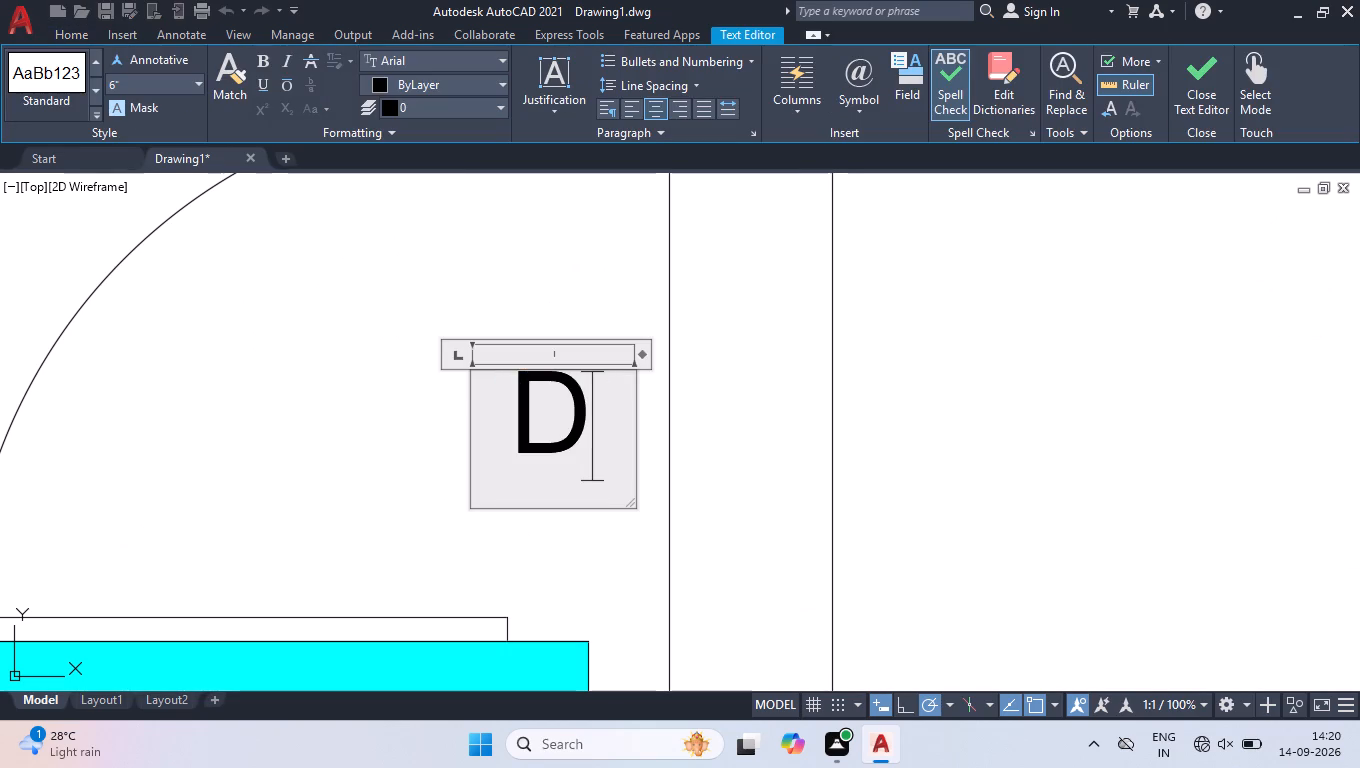
pyautogui.click(308, 279)
pyautogui.scroll(-3, 620, 287)
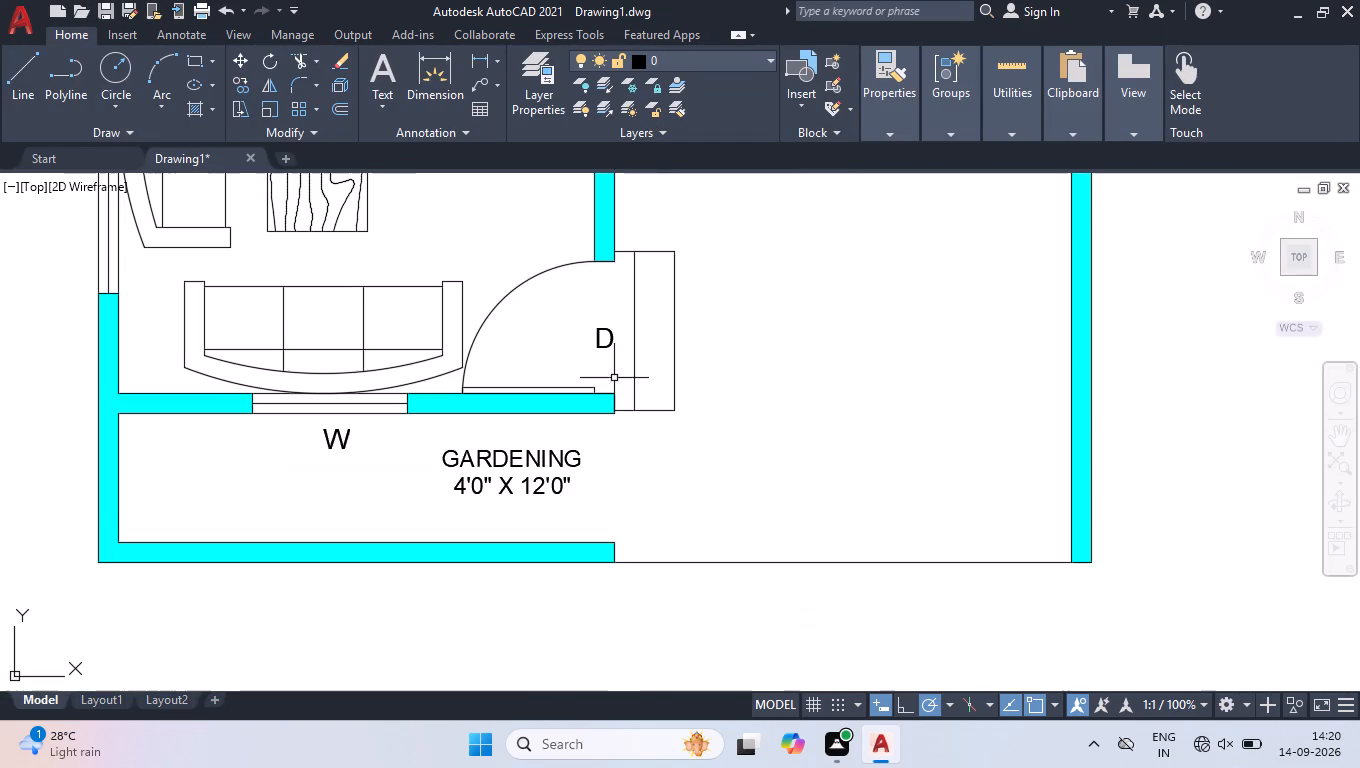
# Insert the recently used car block A$C4C7B54D1 in the empty area west of the floor plan.
pyautogui.click(1297, 258)
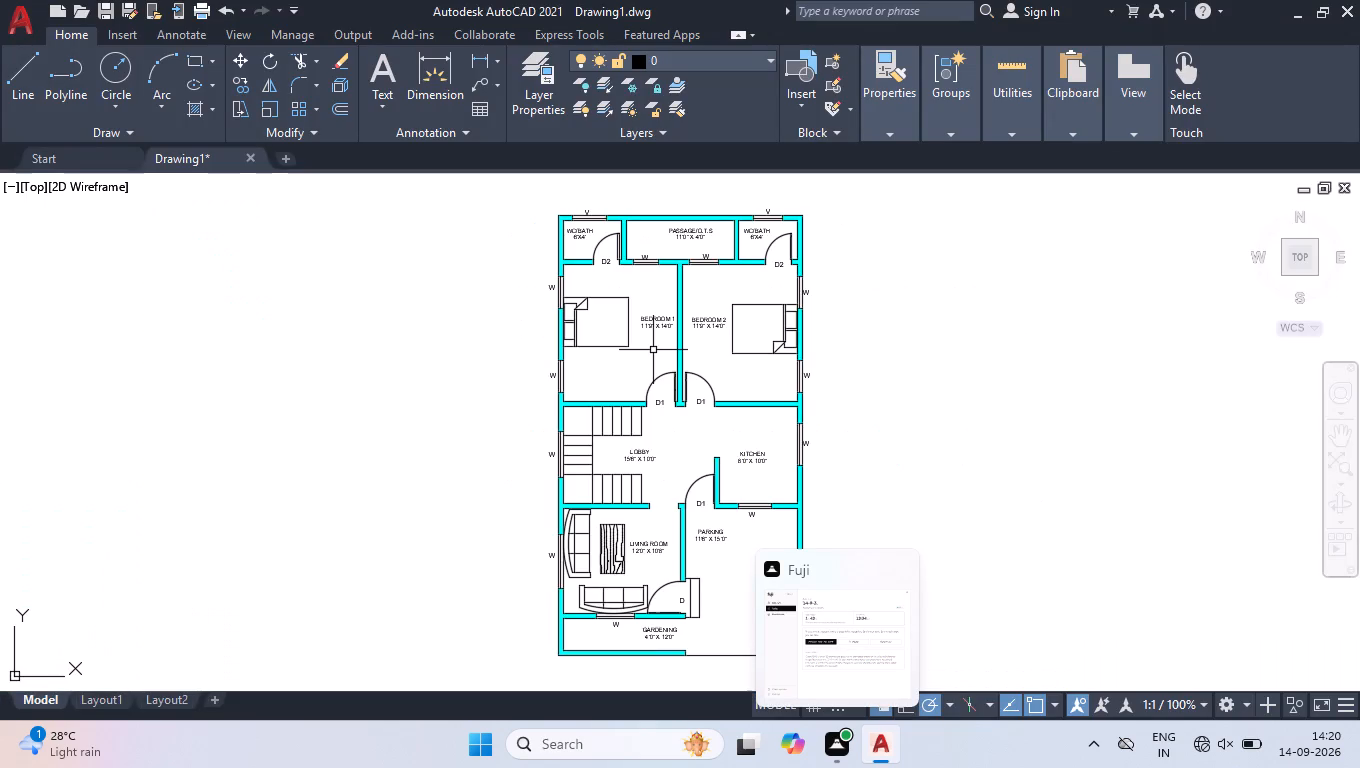
pyautogui.press('i')
pyautogui.press('Return')
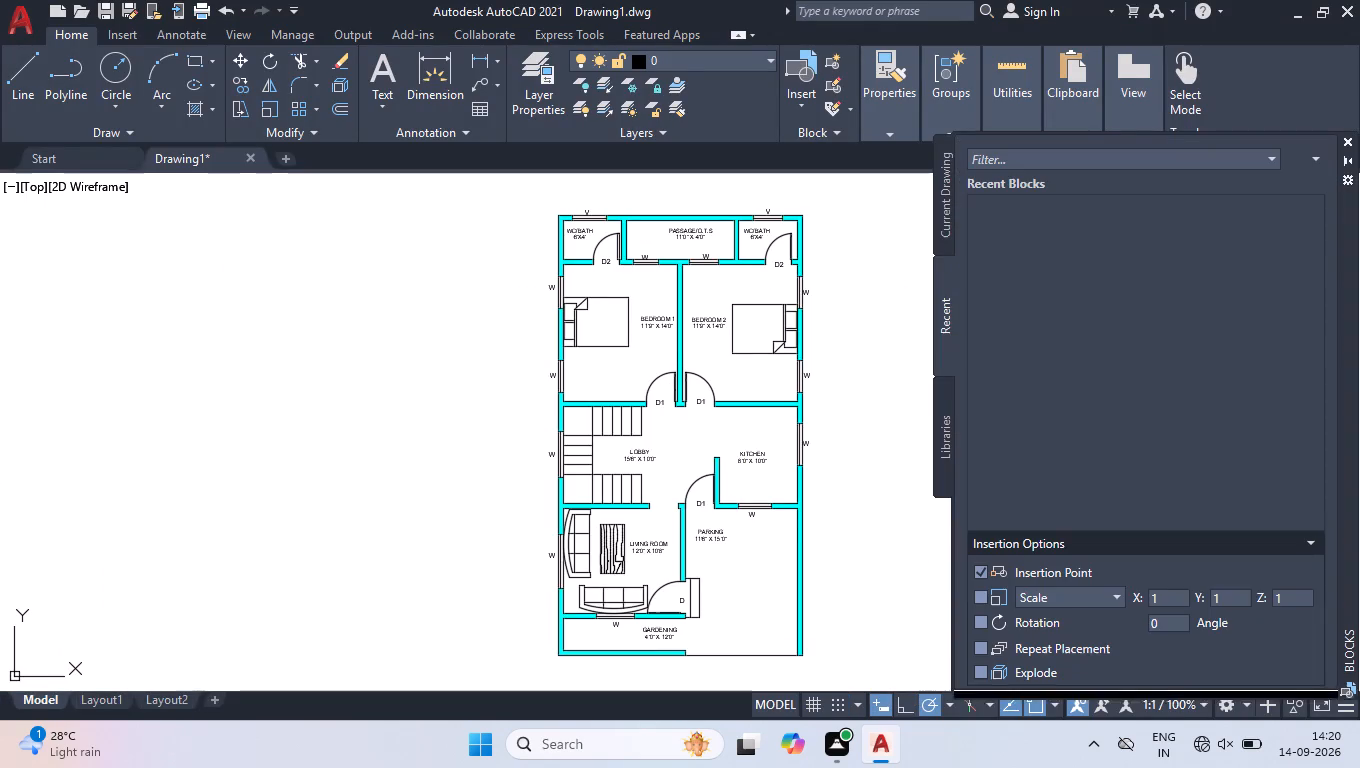
pyautogui.scroll(-3, 1131, 303)
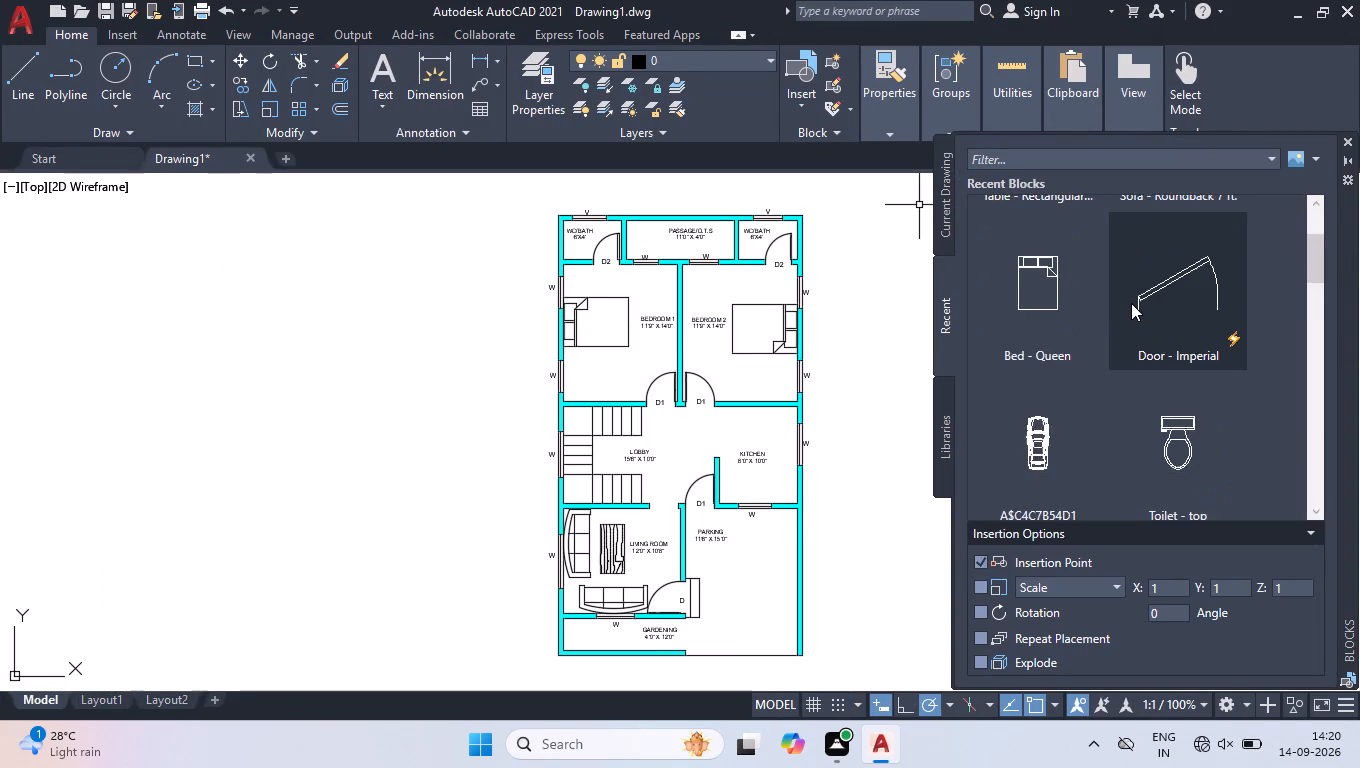
pyautogui.scroll(-2, 1131, 303)
pyautogui.click(1025, 343)
pyautogui.click(326, 403)
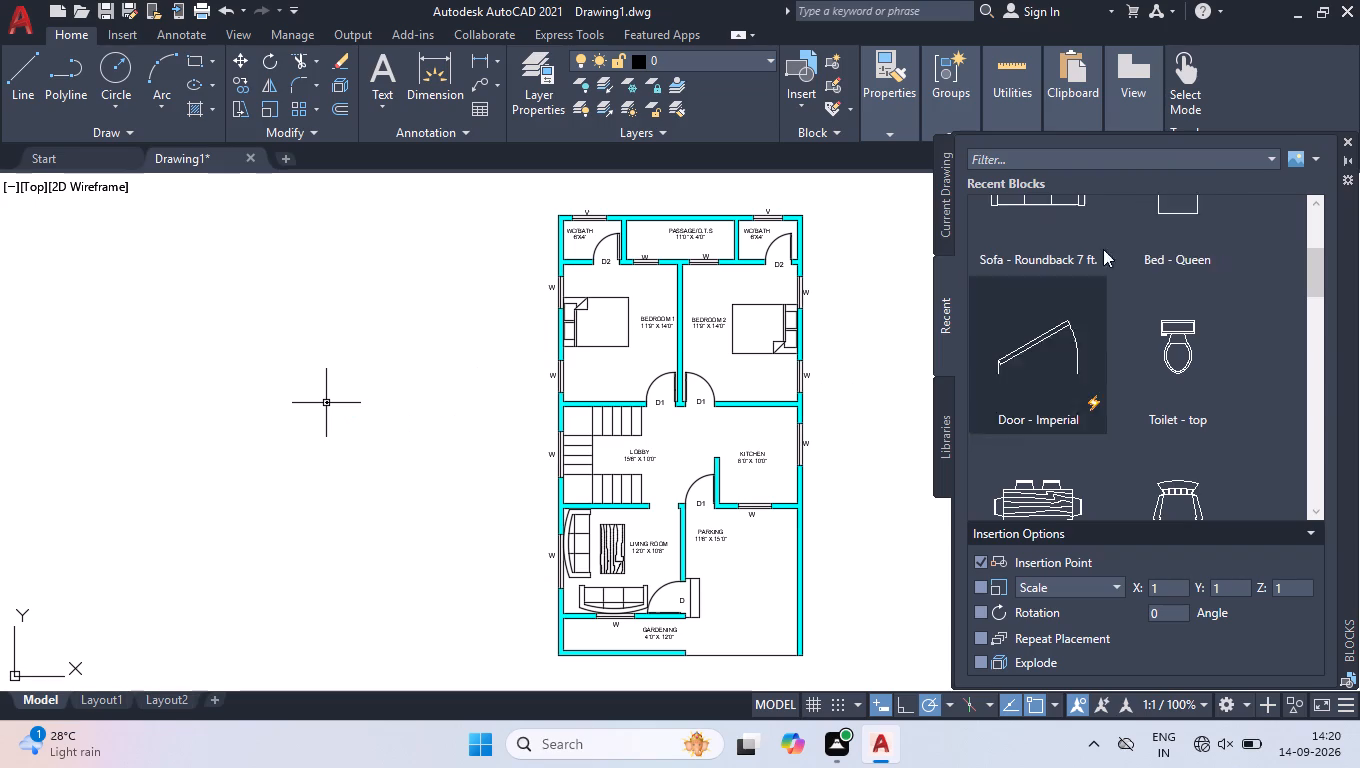
pyautogui.click(1355, 143)
# Scale the inserted car block up freehand from its insertion point, using a distance of about 6'-3" as the factor.
pyautogui.click(445, 353)
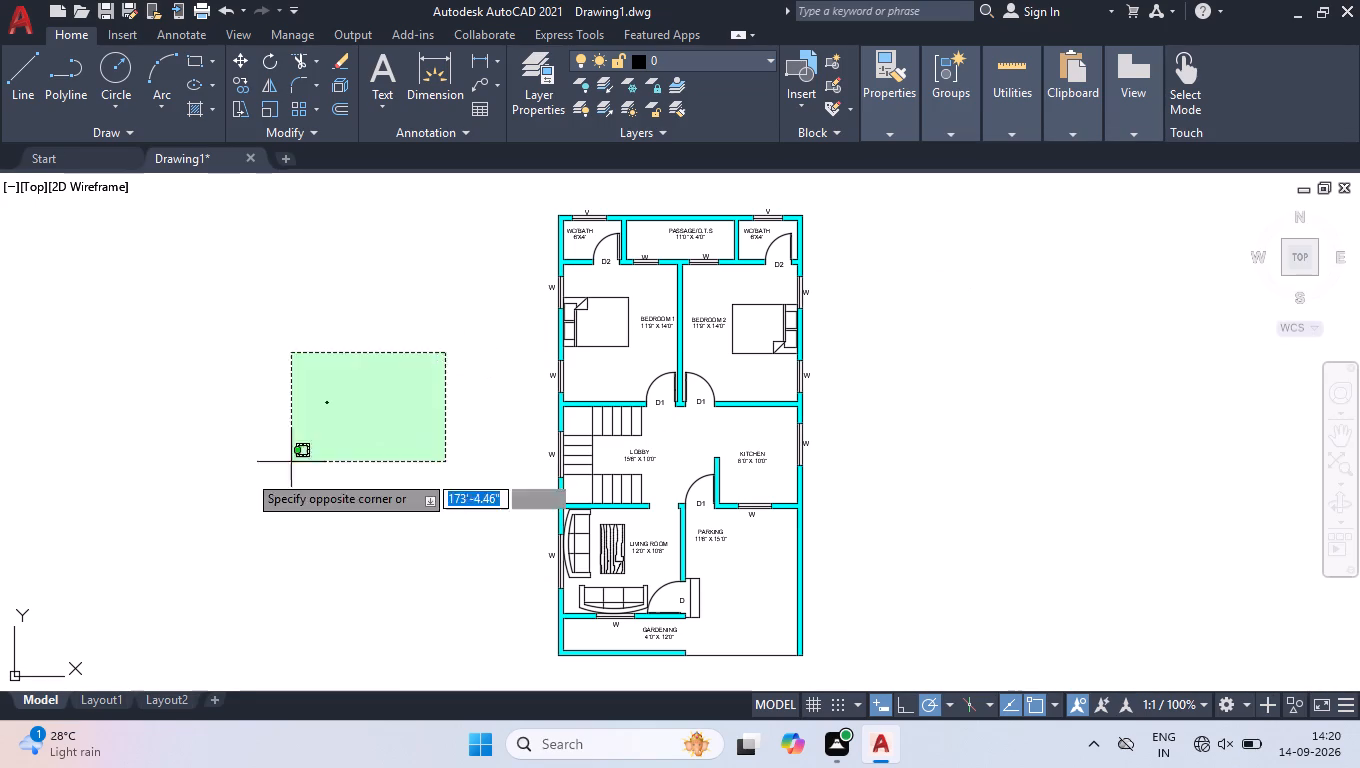
pyautogui.click(234, 478)
pyautogui.write('SCALE')
pyautogui.press('Return')
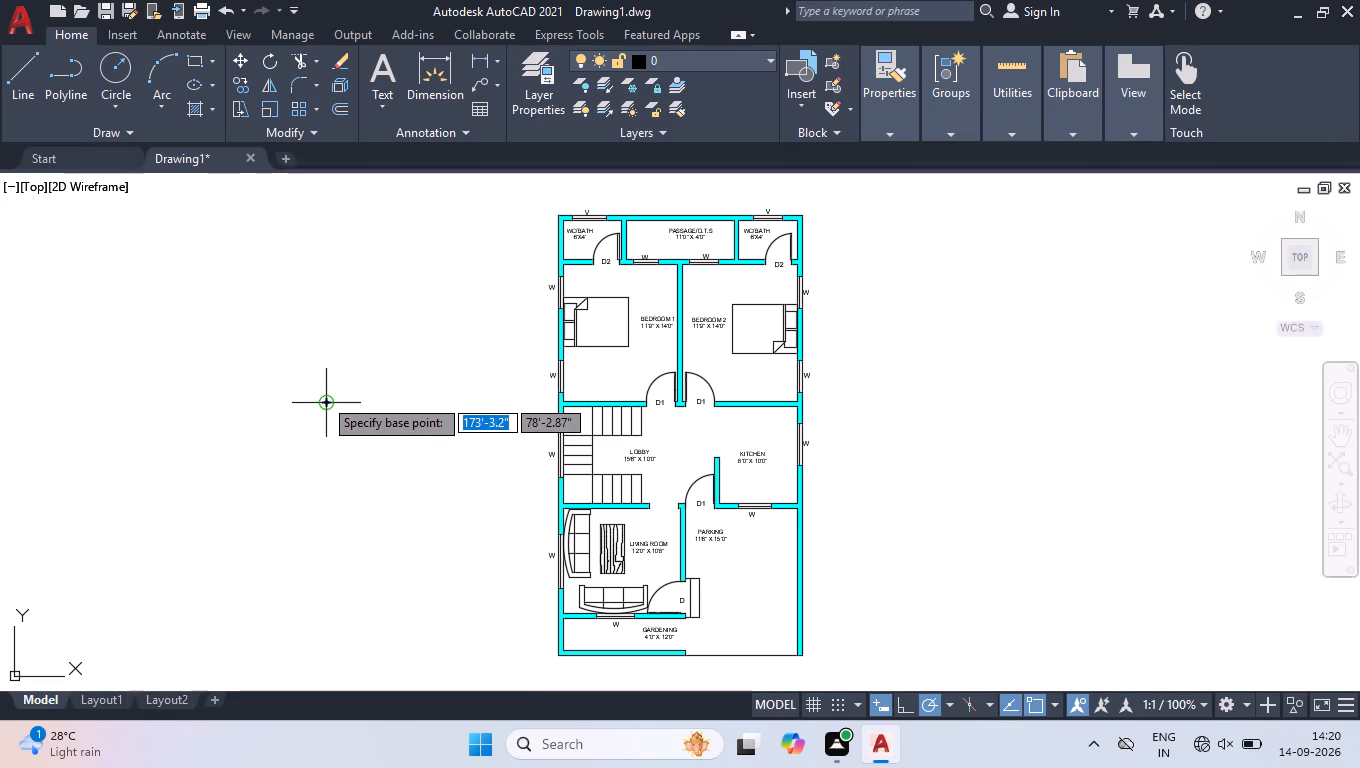
pyautogui.click(323, 399)
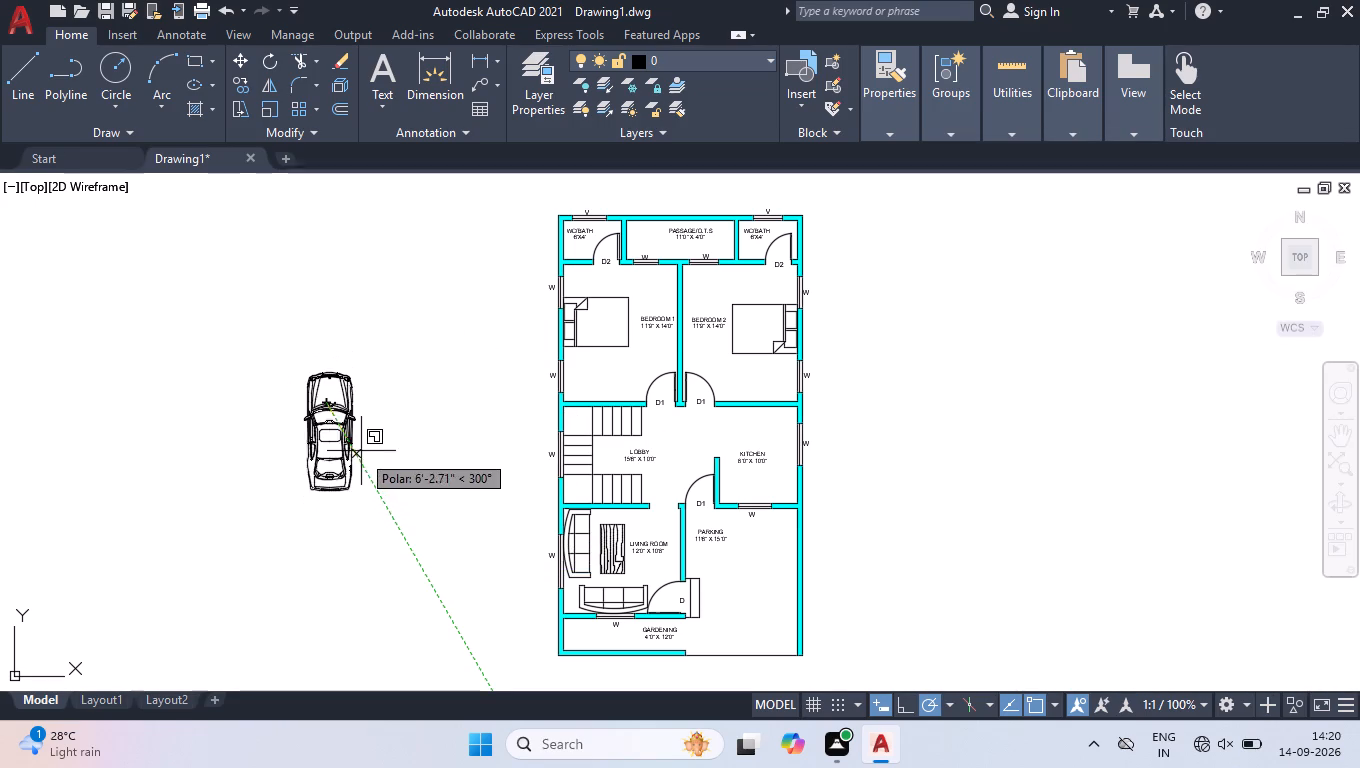
pyautogui.click(360, 450)
# Move the car block into the Parking area, upright beside the east wall, and clear the selection.
pyautogui.click(259, 328)
pyautogui.click(367, 558)
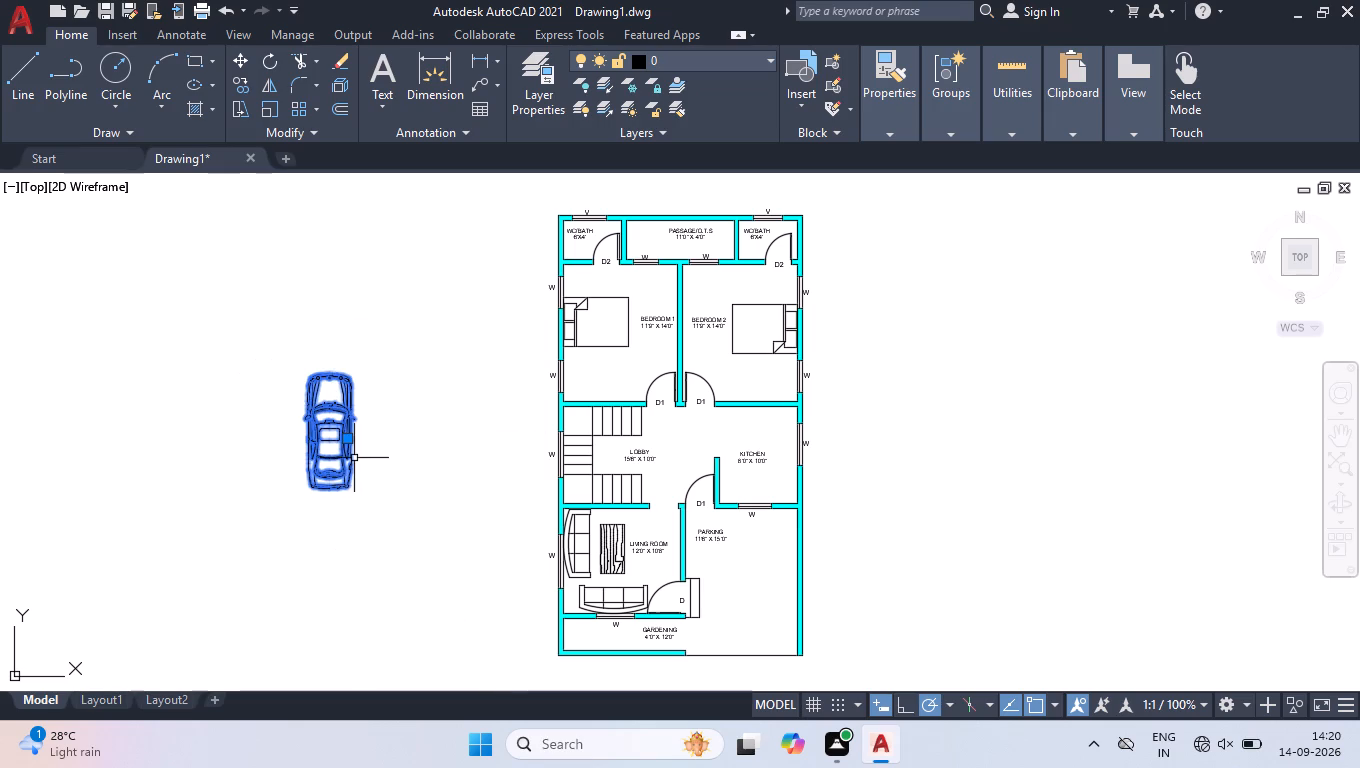
pyautogui.click(345, 435)
pyautogui.scroll(-2, 767, 441)
pyautogui.scroll(4, 756, 517)
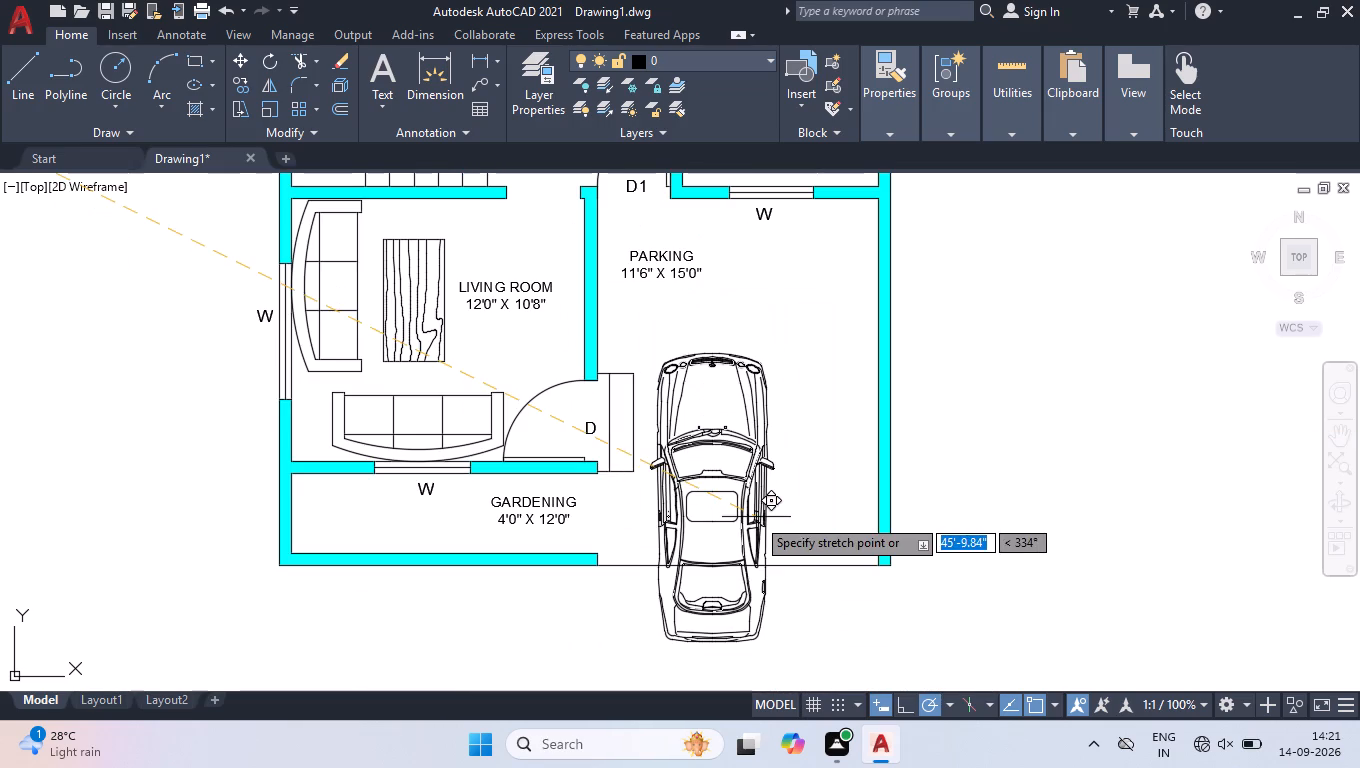
pyautogui.click(828, 402)
pyautogui.rightClick(904, 429)
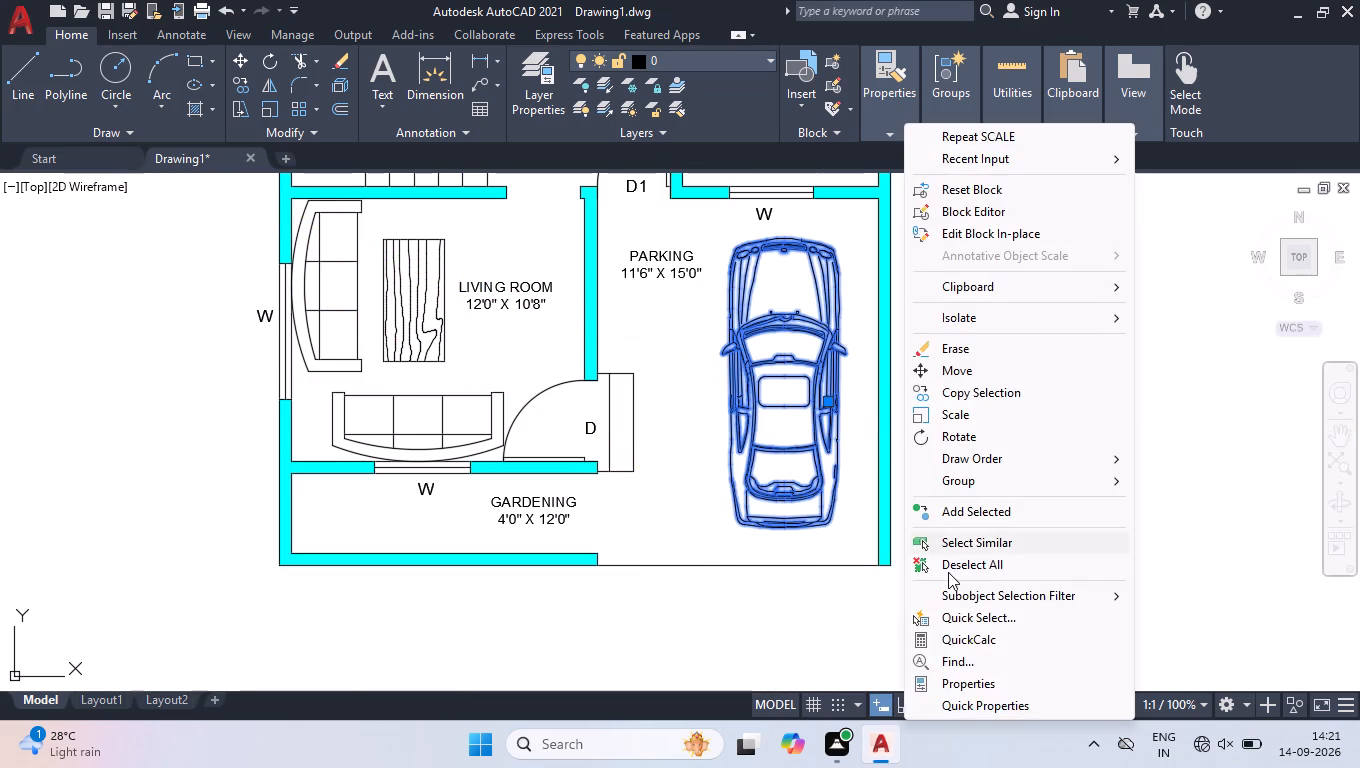
pyautogui.click(948, 573)
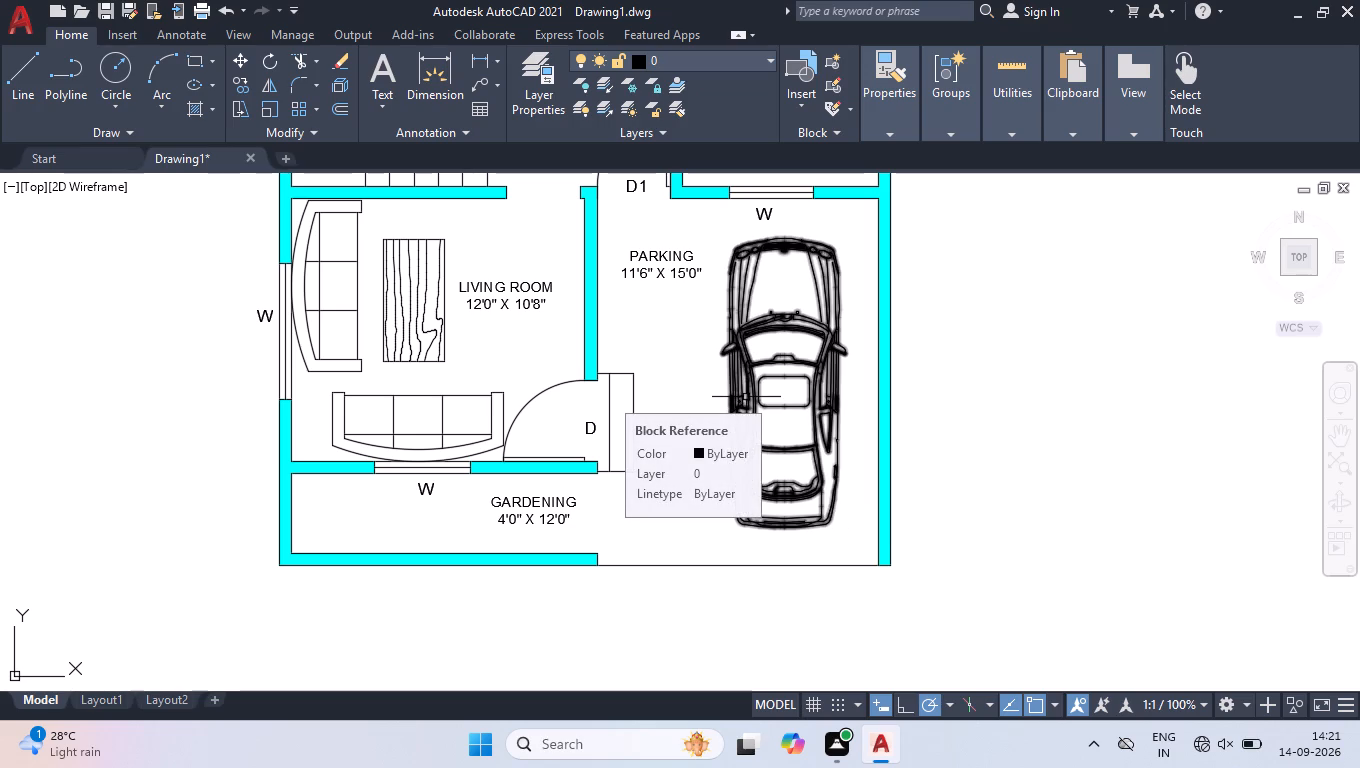
# Add a linear dimension of the plan's overall width, corner to corner, above the north outer wall.
pyautogui.click(1305, 256)
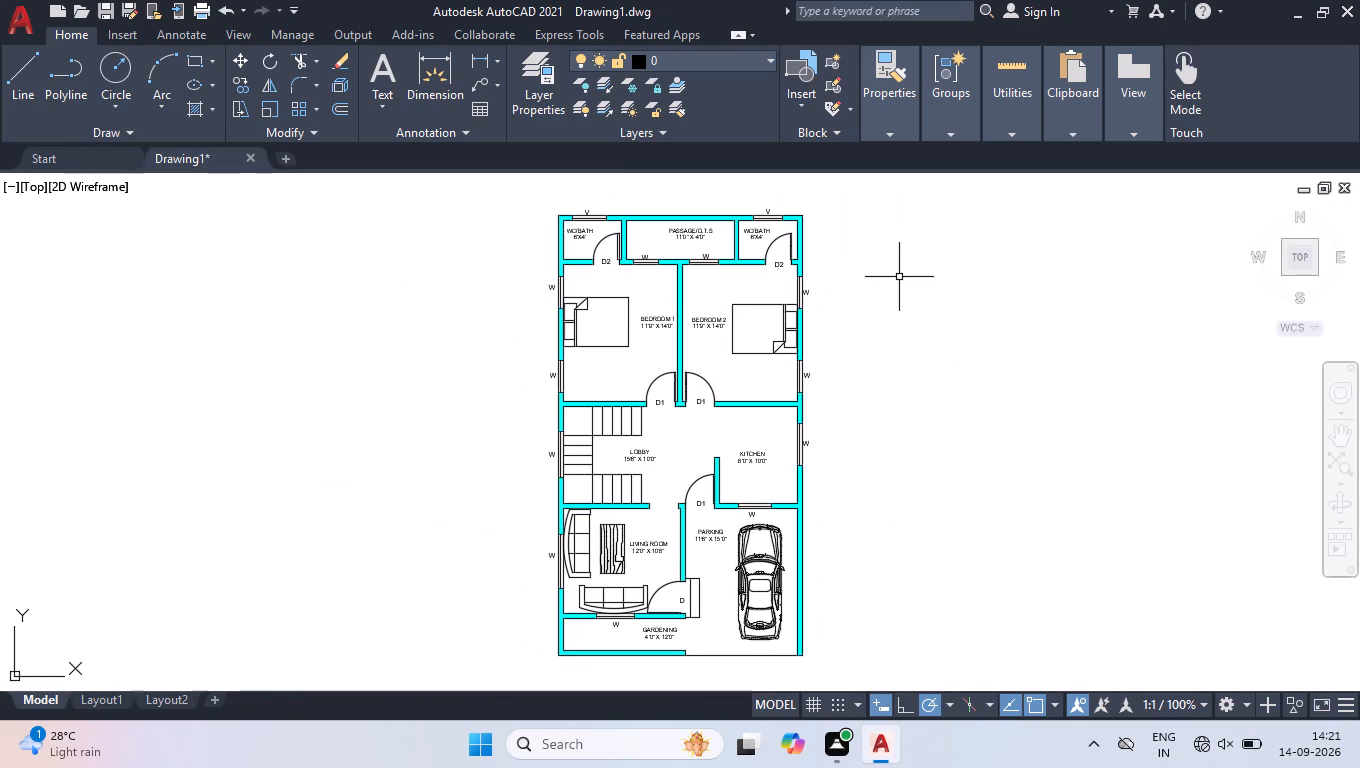
pyautogui.write('DLI')
pyautogui.press('Return')
pyautogui.scroll(4, 656, 177)
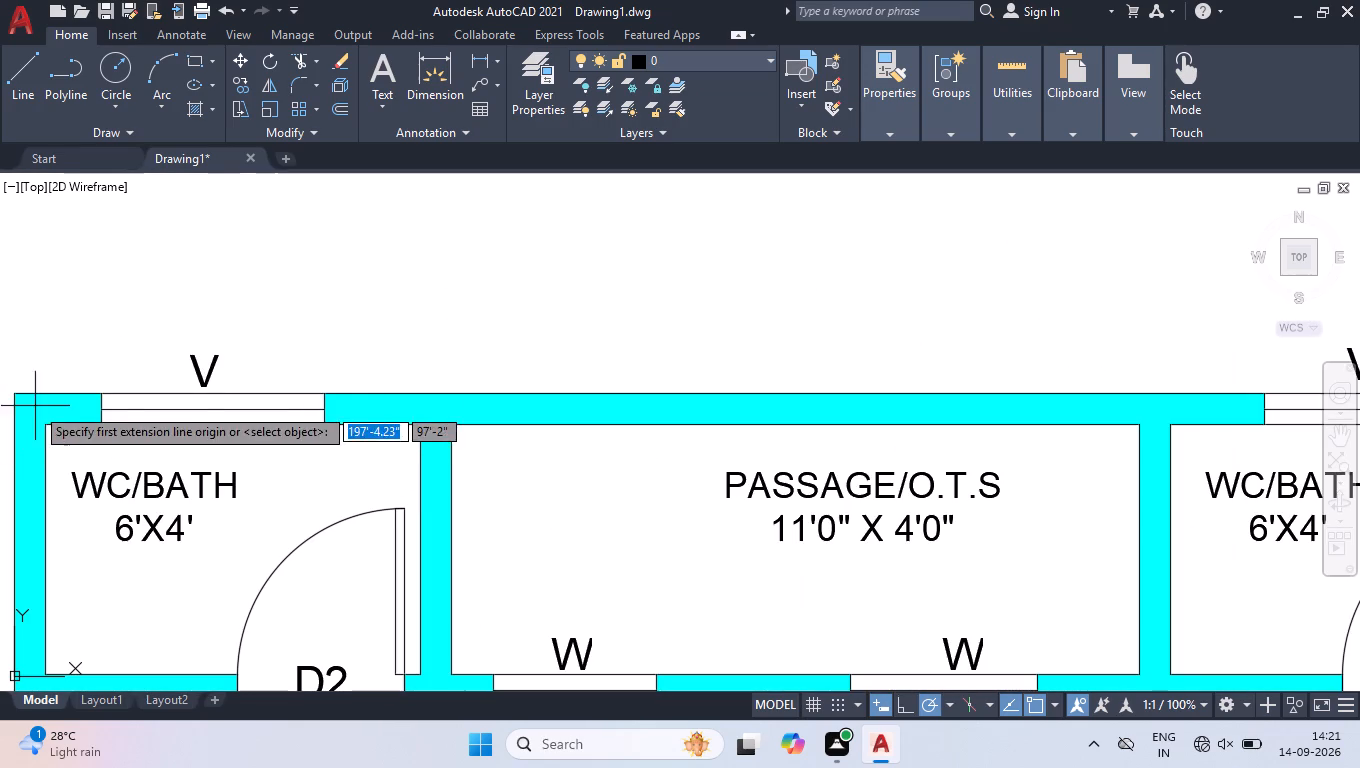
pyautogui.click(11, 392)
pyautogui.scroll(-1, 112, 339)
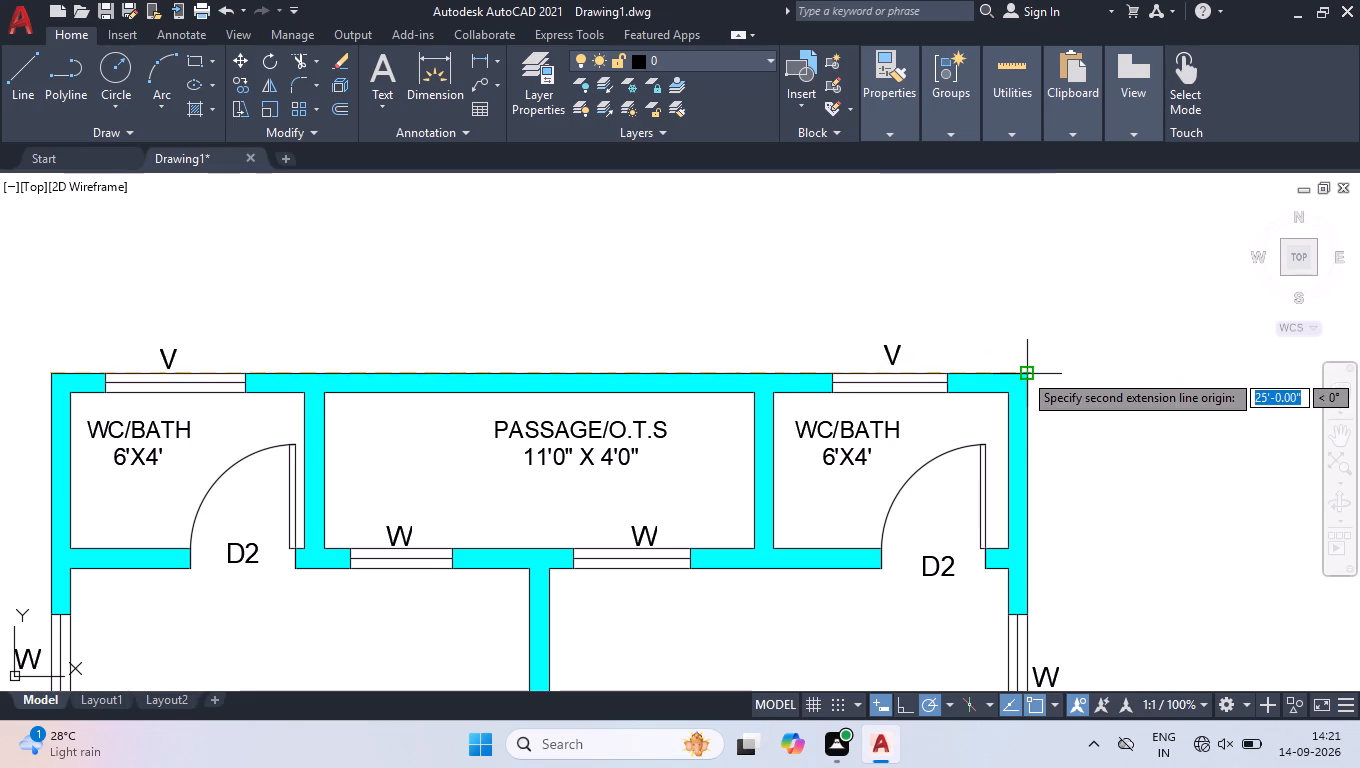
pyautogui.click(1023, 372)
pyautogui.click(1032, 307)
# Add a linear dimension of the plan's overall length, from northeast to southeast corner, outside the east wall's window labels.
pyautogui.press('space')
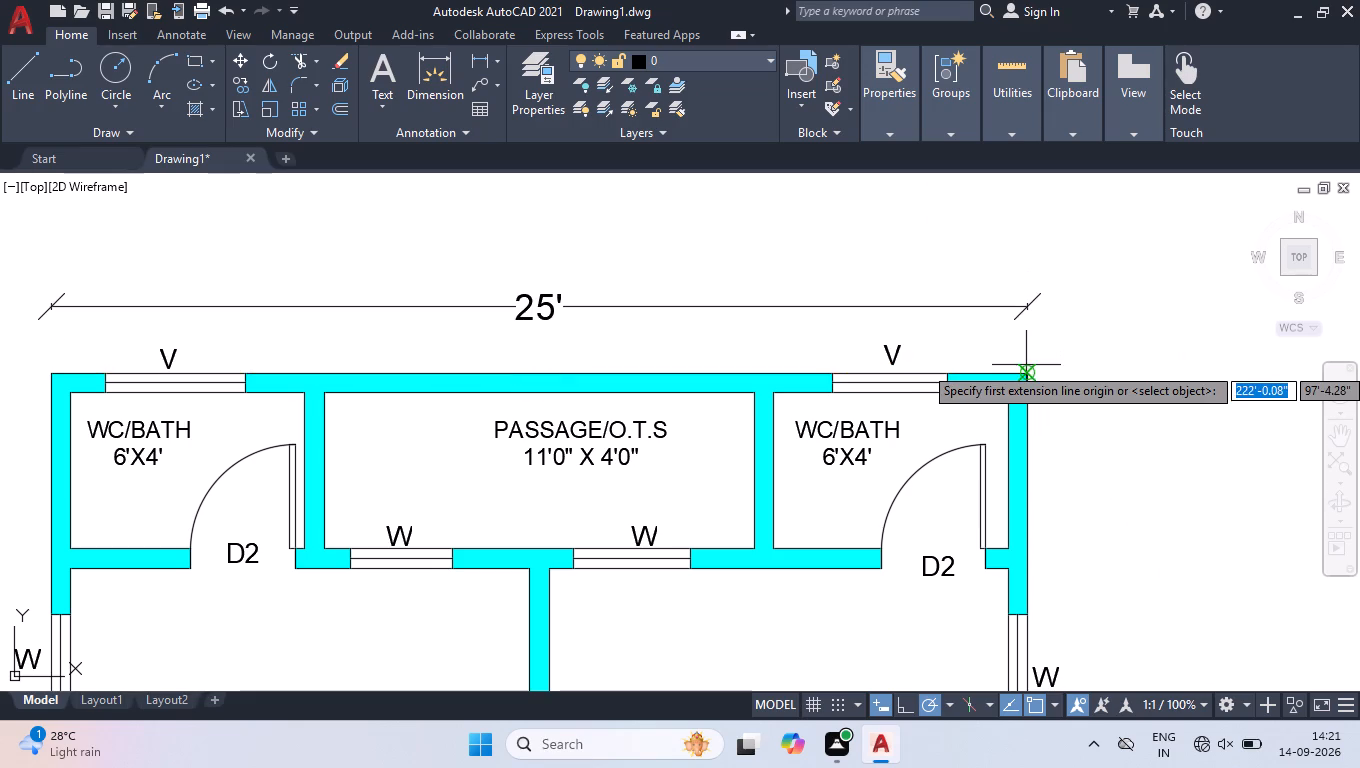
pyautogui.click(1027, 367)
pyautogui.scroll(-4, 1031, 358)
pyautogui.scroll(-1, 1062, 459)
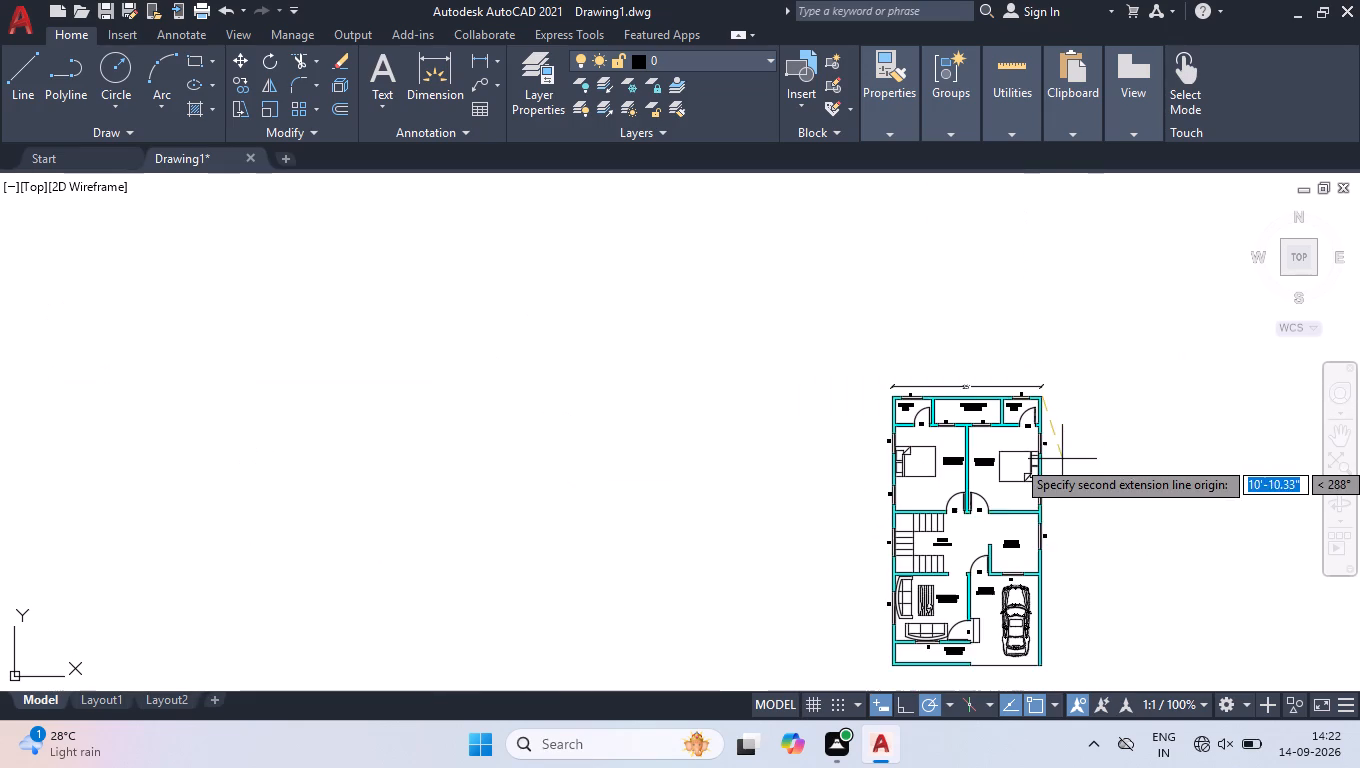
pyautogui.scroll(4, 1053, 689)
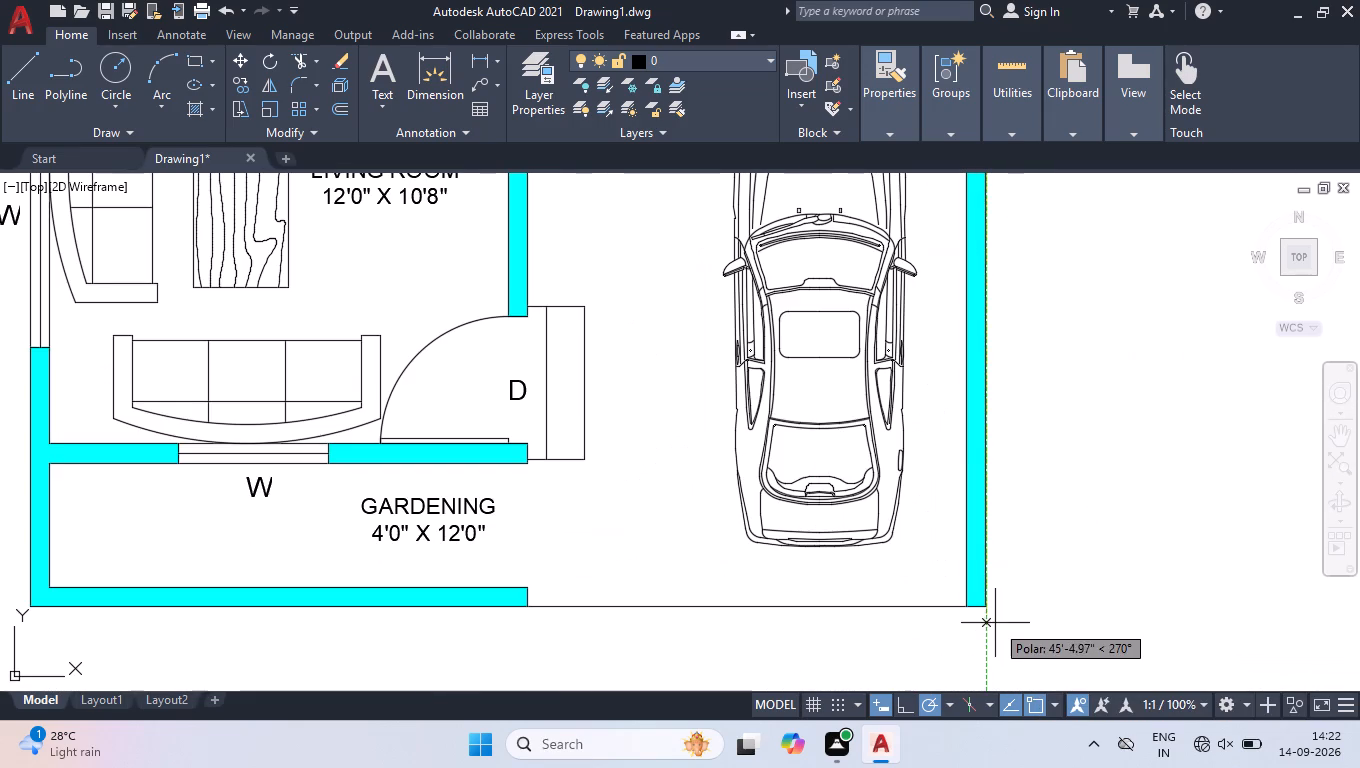
pyautogui.click(986, 610)
pyautogui.scroll(-3, 1026, 530)
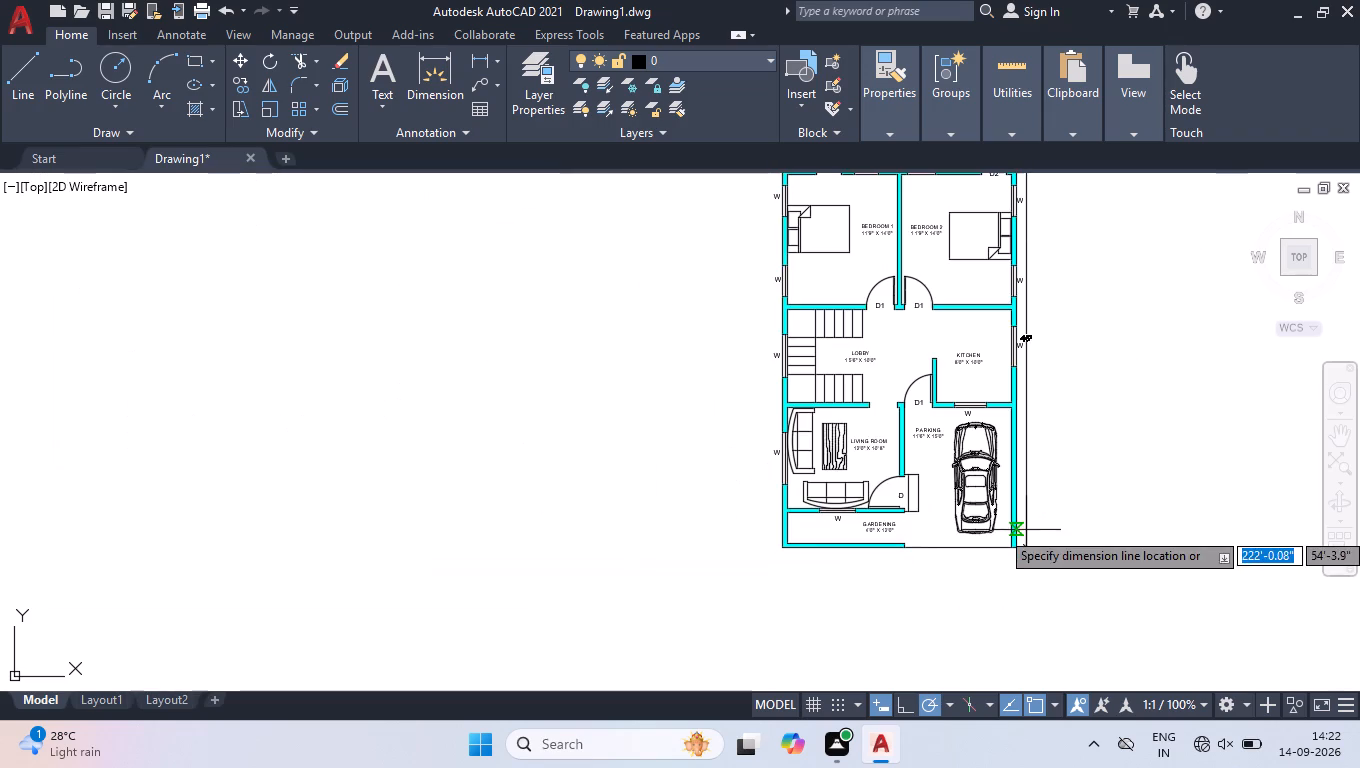
pyautogui.scroll(4, 1030, 214)
pyautogui.scroll(-2, 1033, 353)
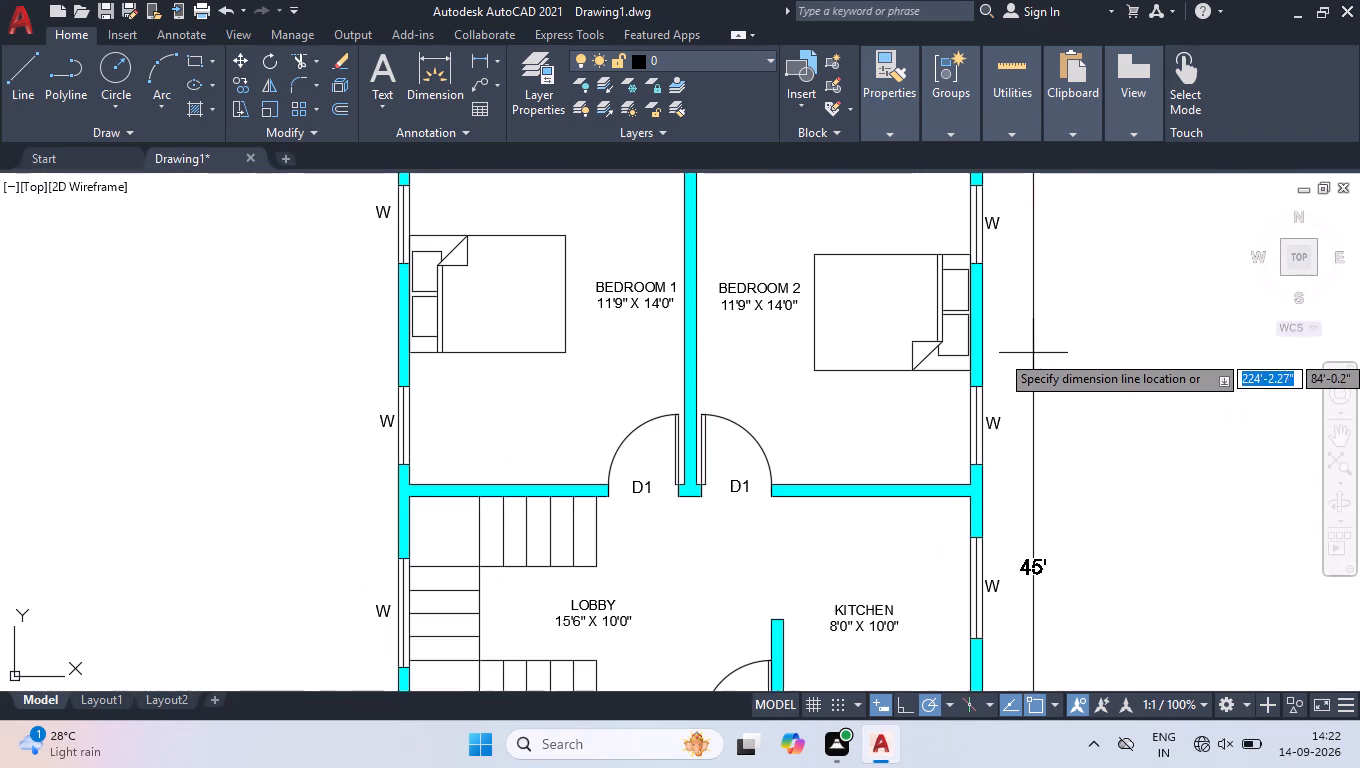
pyautogui.scroll(2, 1049, 598)
pyautogui.click(999, 557)
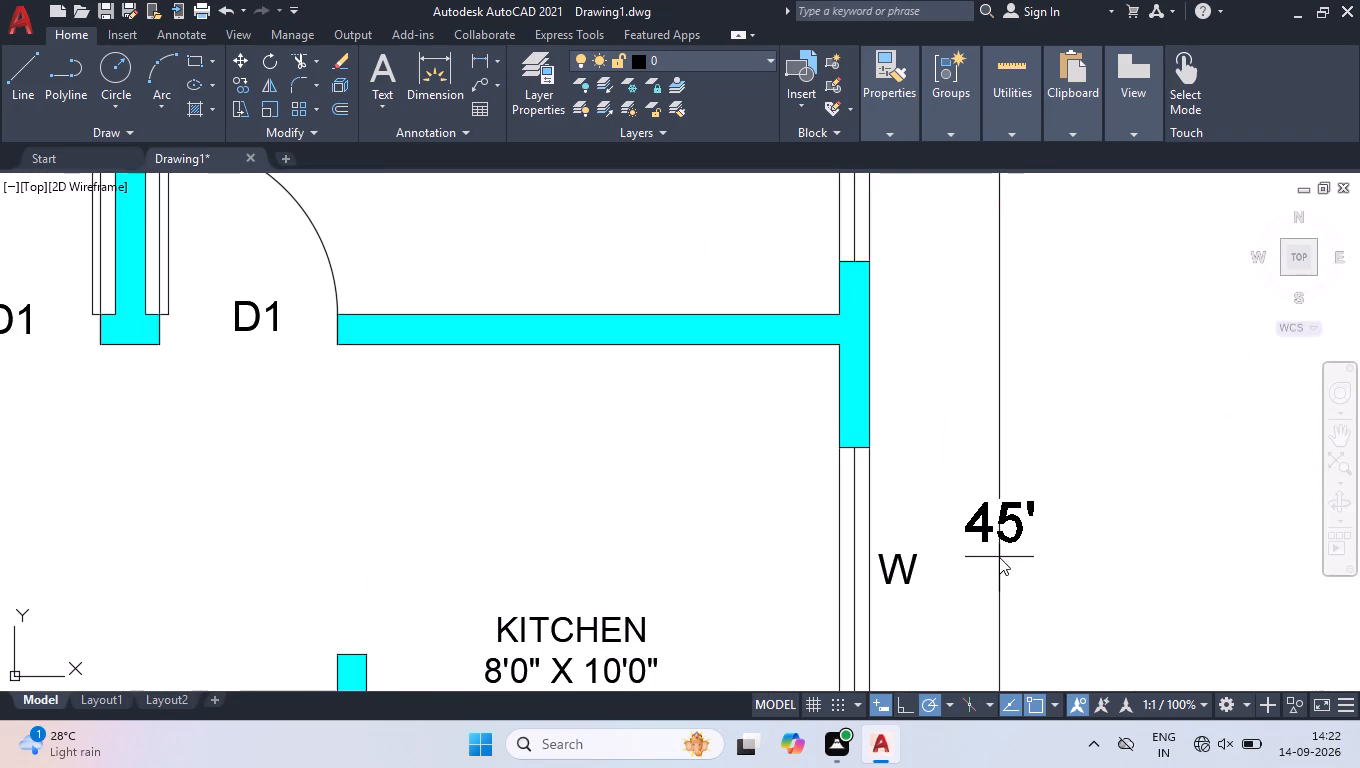
# Draw the L-shaped kitchen counter edge: 6' east from the partition wall, about 2' above the south wall, and north to the kitchen's north wall.
pyautogui.click(1304, 256)
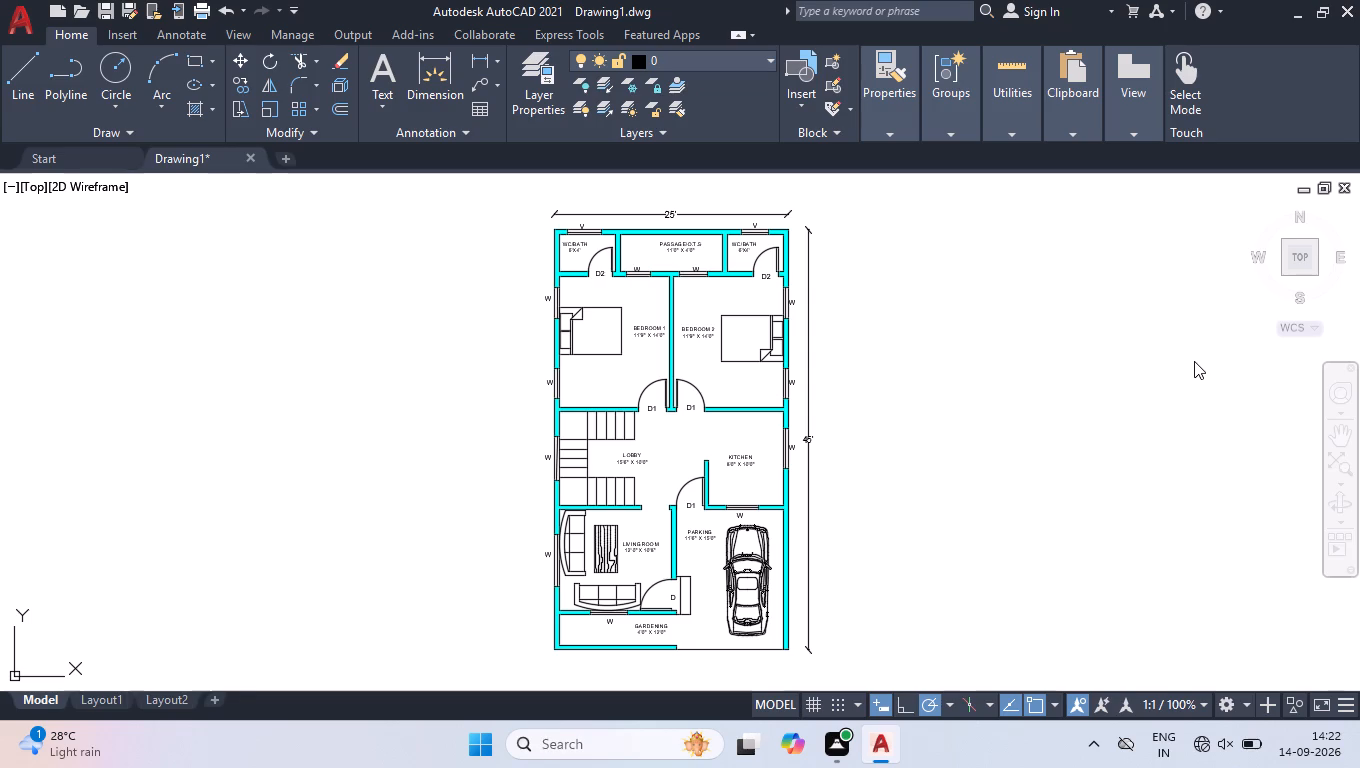
pyautogui.press('l')
pyautogui.press('Return')
pyautogui.scroll(2, 792, 499)
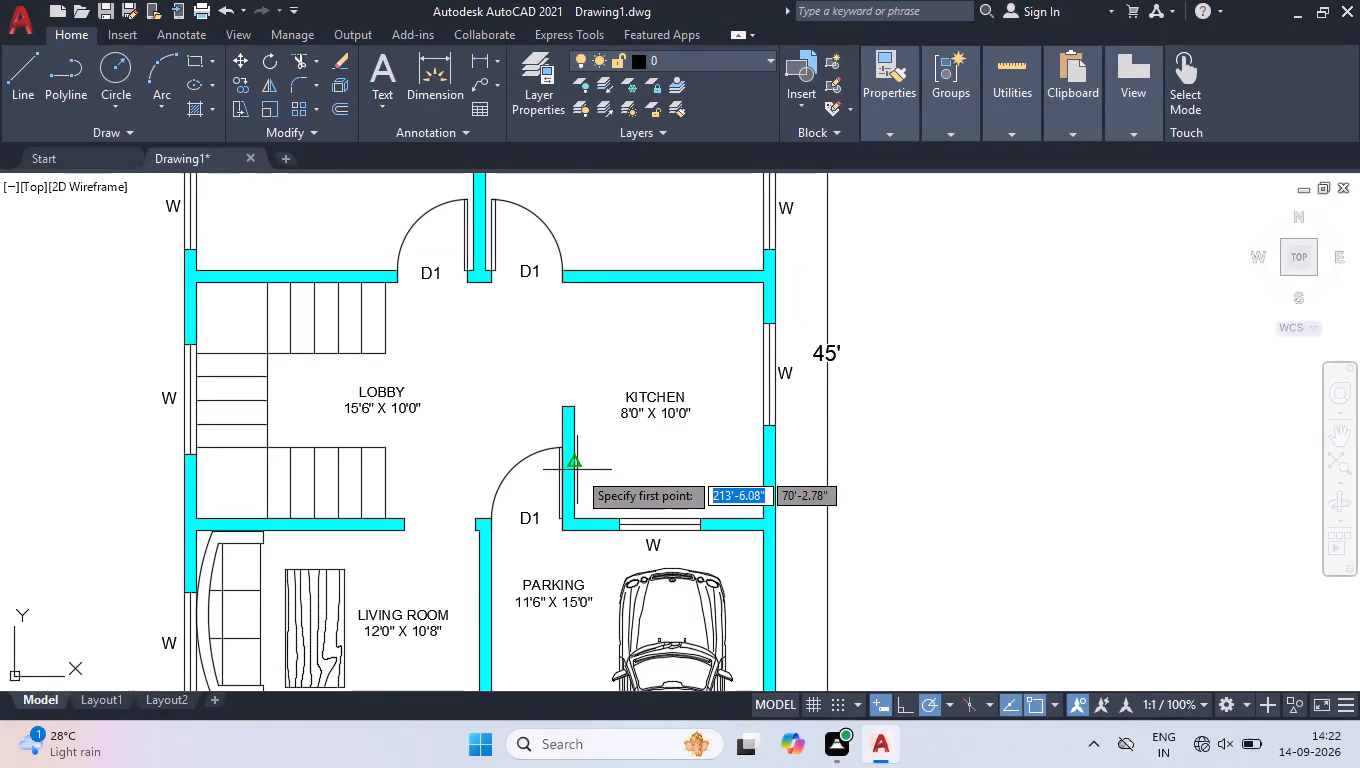
pyautogui.scroll(3, 579, 482)
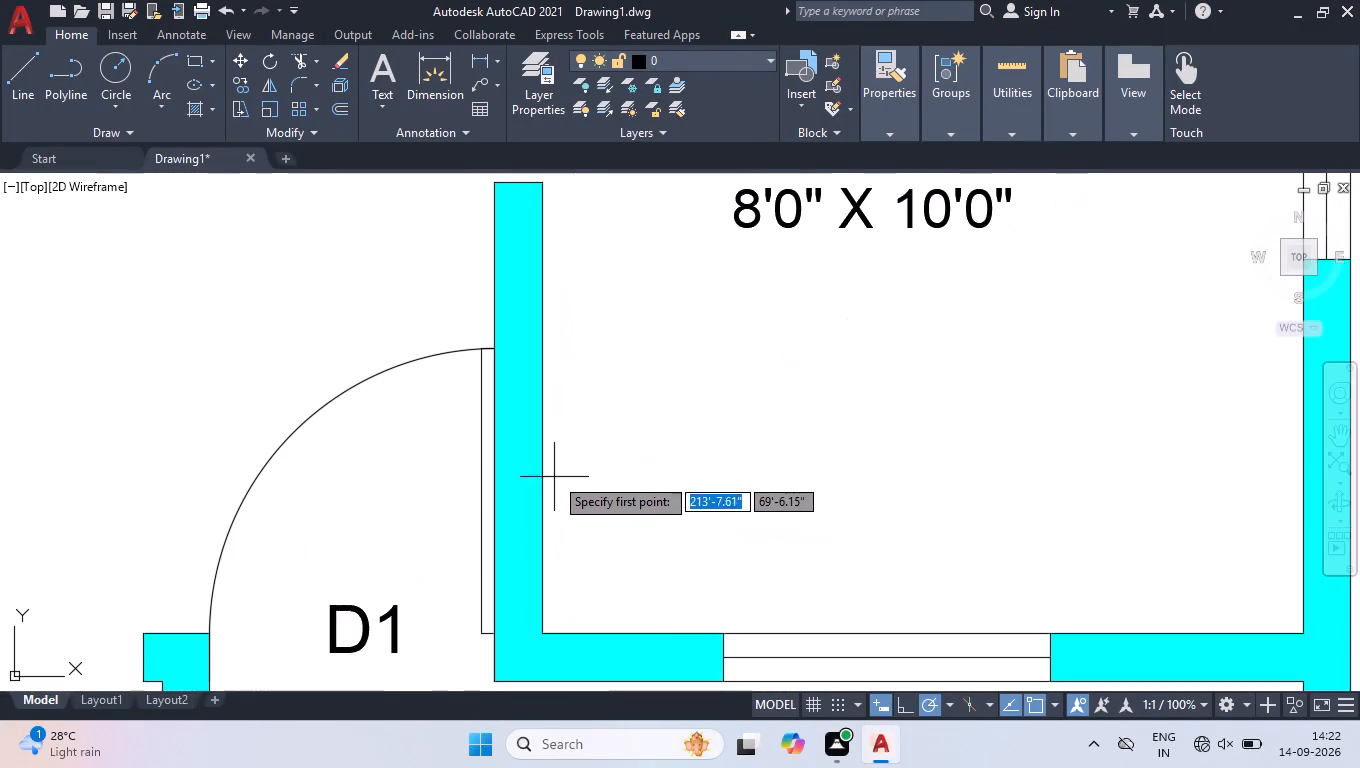
pyautogui.click(543, 441)
pyautogui.scroll(-2, 817, 421)
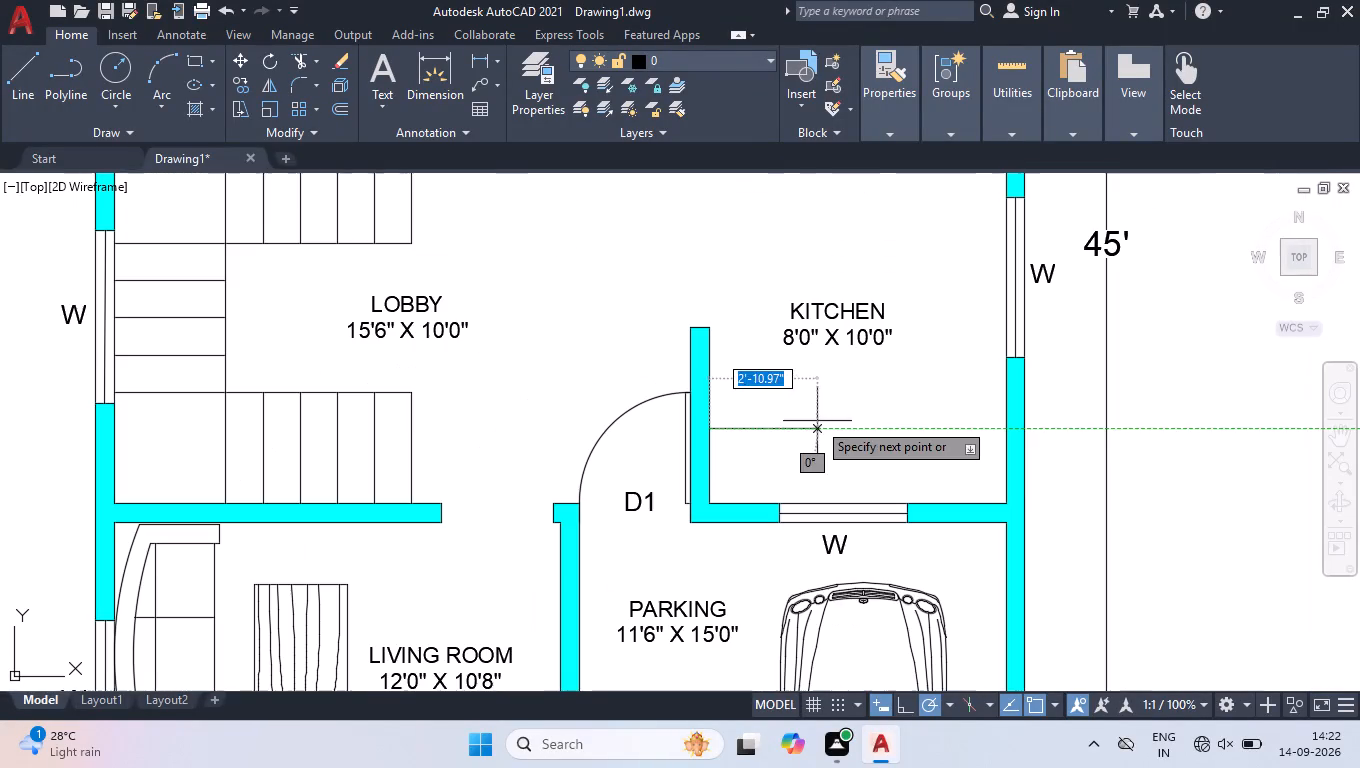
pyautogui.click(903, 710)
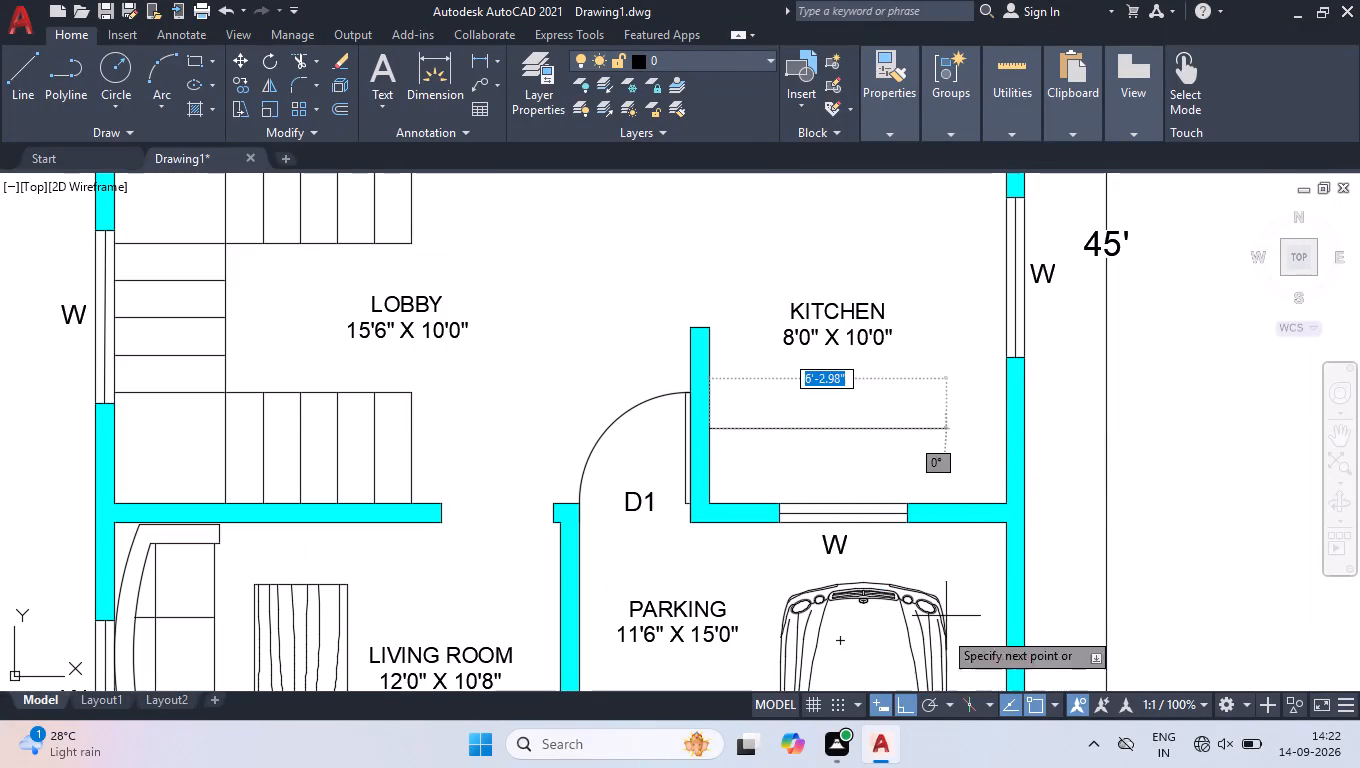
pyautogui.scroll(2, 965, 370)
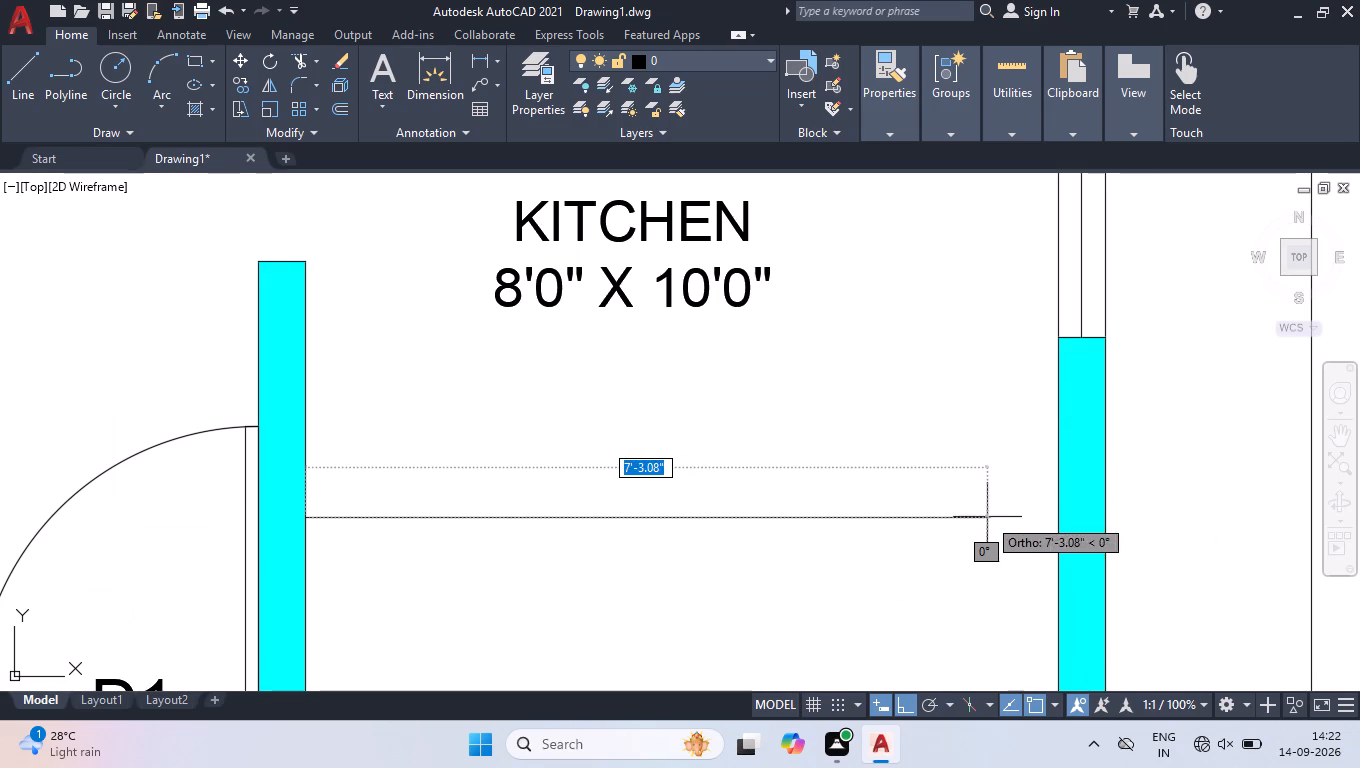
pyautogui.write("6'")
pyautogui.press('Return')
pyautogui.scroll(-2, 761, 332)
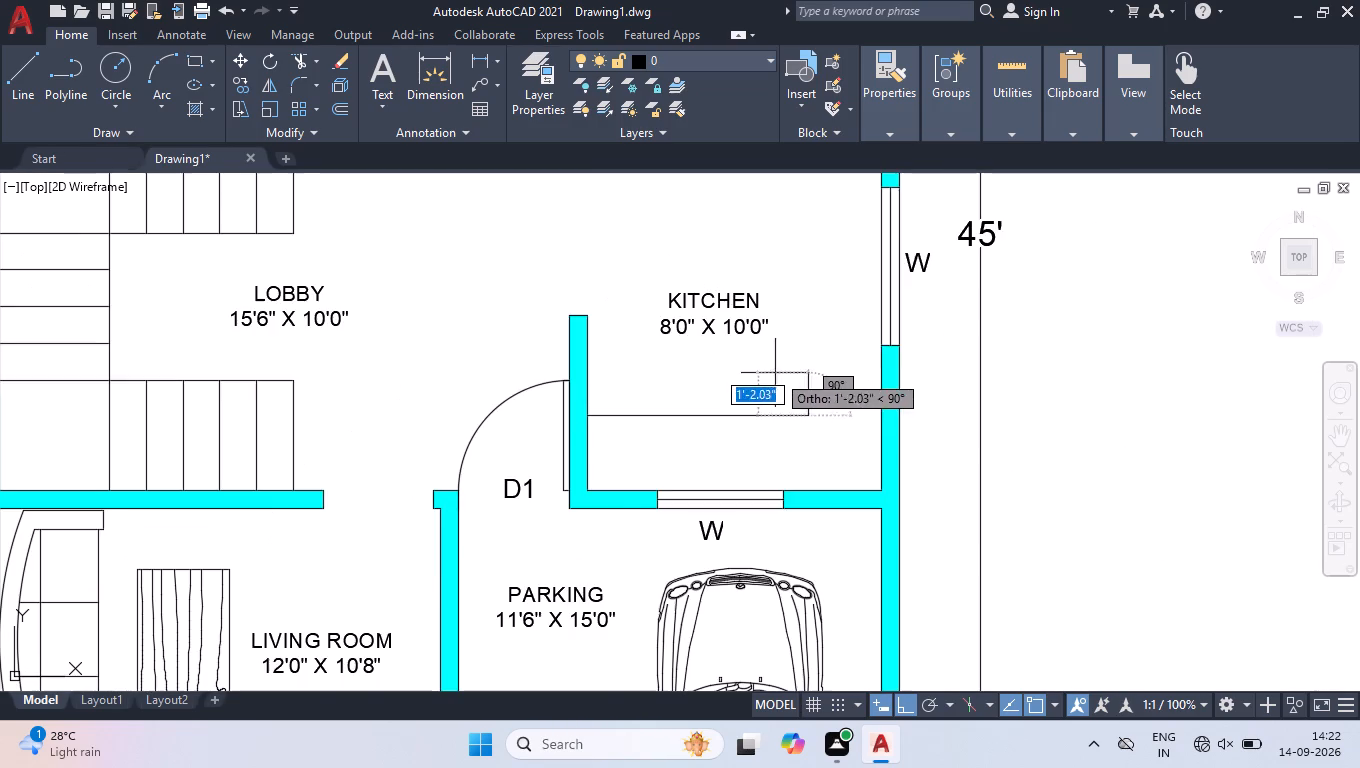
pyautogui.scroll(-1, 826, 354)
pyautogui.click(816, 210)
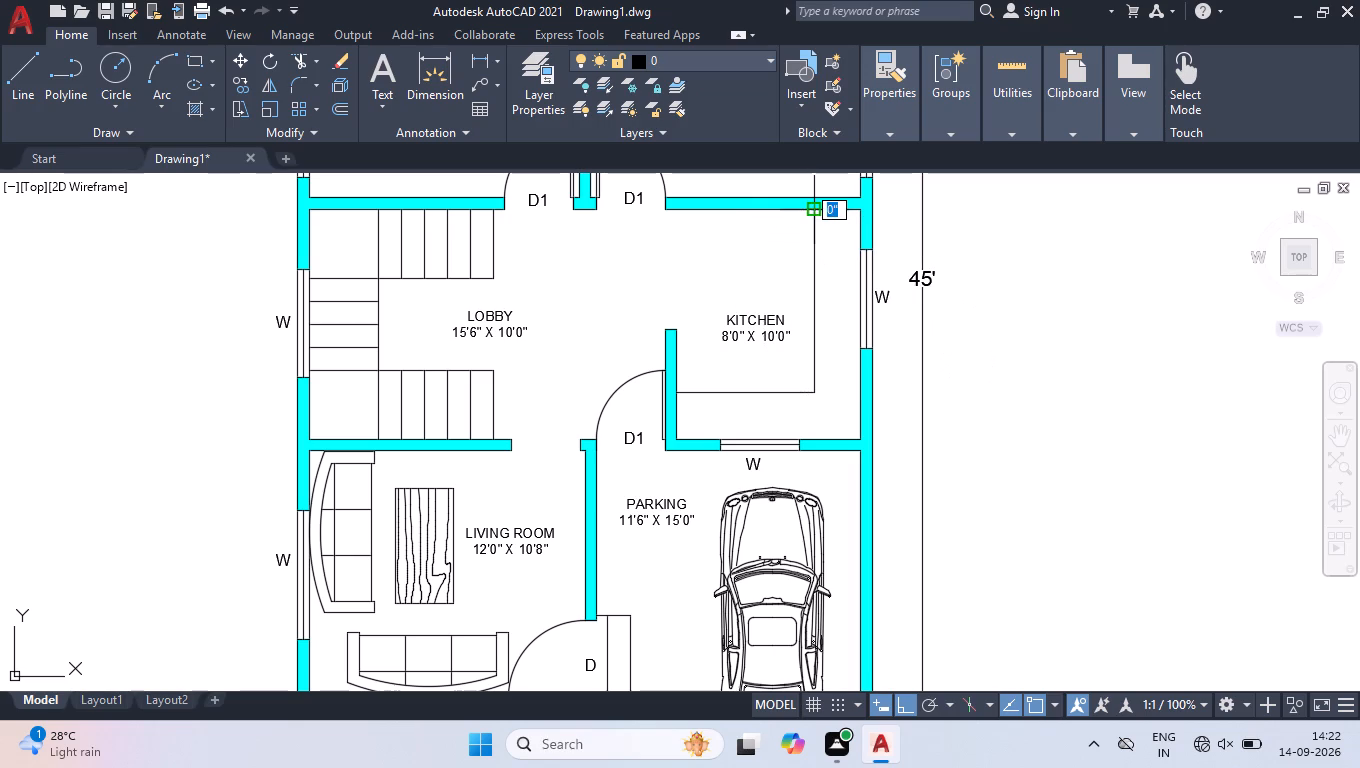
pyautogui.press('Return')
# Add a linear dimension of the southern stair flight's width, just east of its last tread.
pyautogui.write('DLI')
pyautogui.press('Return')
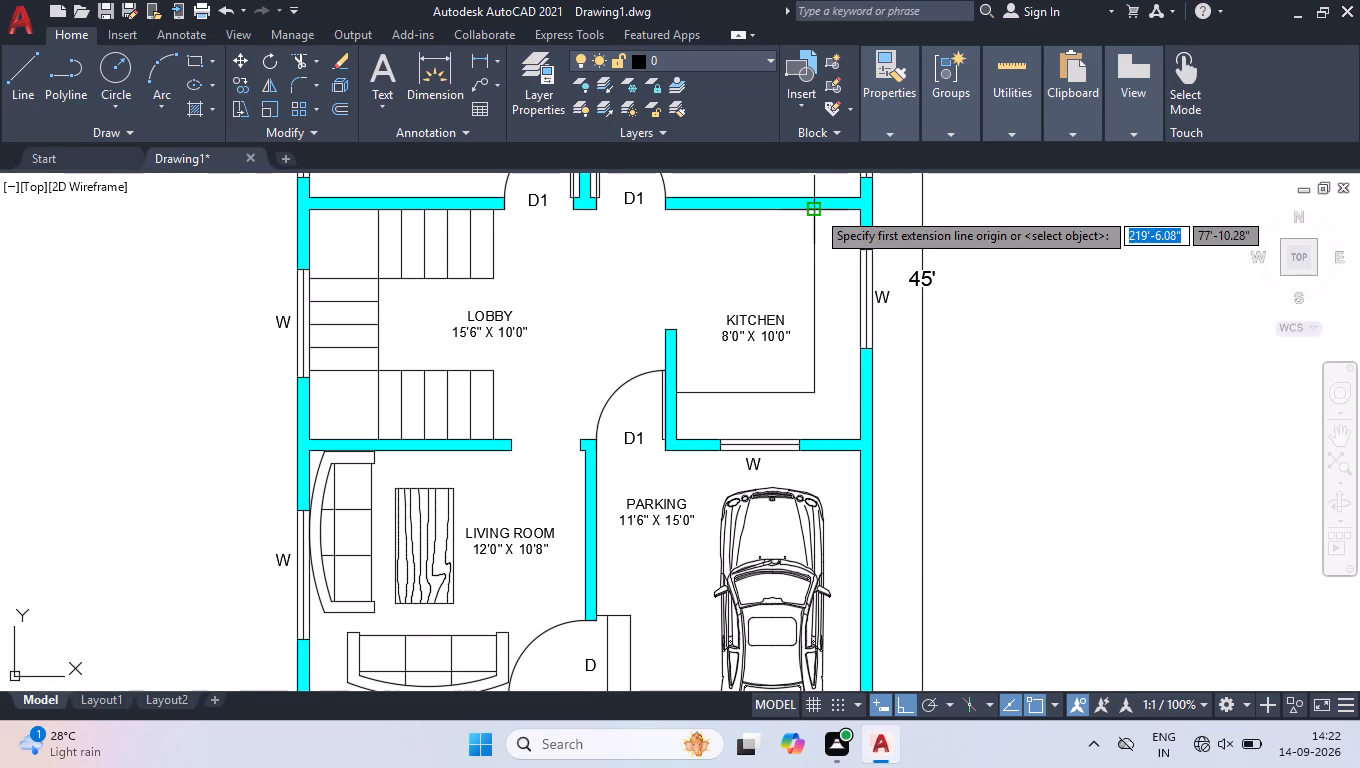
pyautogui.scroll(2, 497, 445)
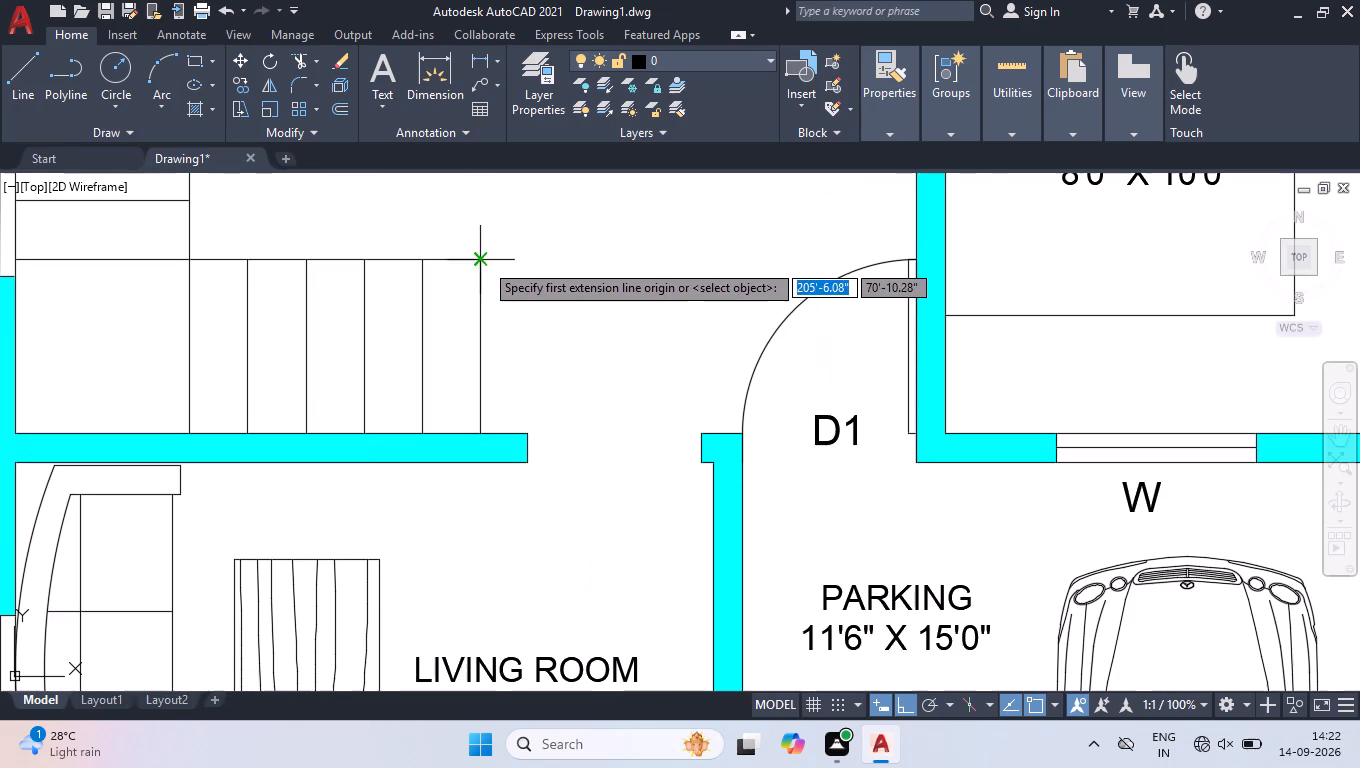
pyautogui.click(480, 259)
pyautogui.click(477, 431)
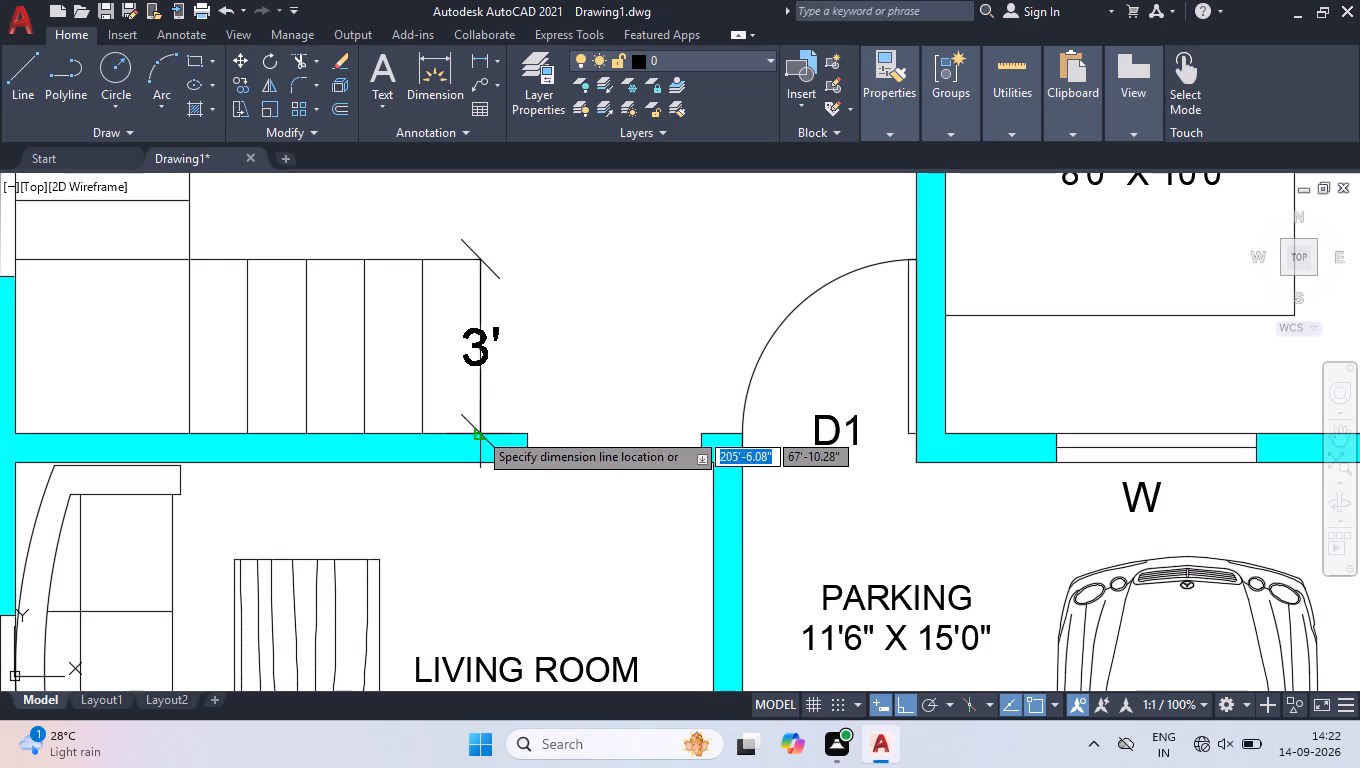
pyautogui.click(508, 375)
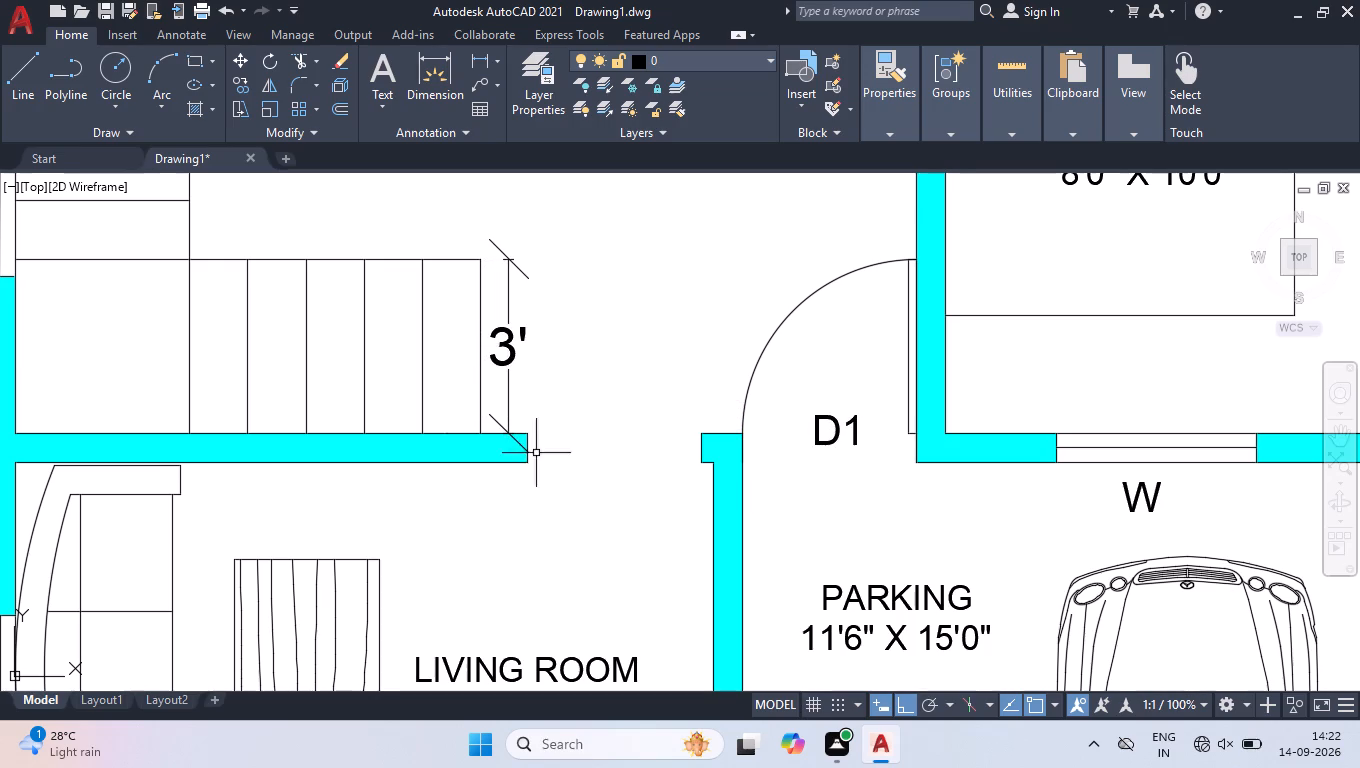
# Select the centre lines of both bathroom ventilators and all windows in the east, west, kitchen, living room and passage walls.
pyautogui.scroll(-2, 563, 505)
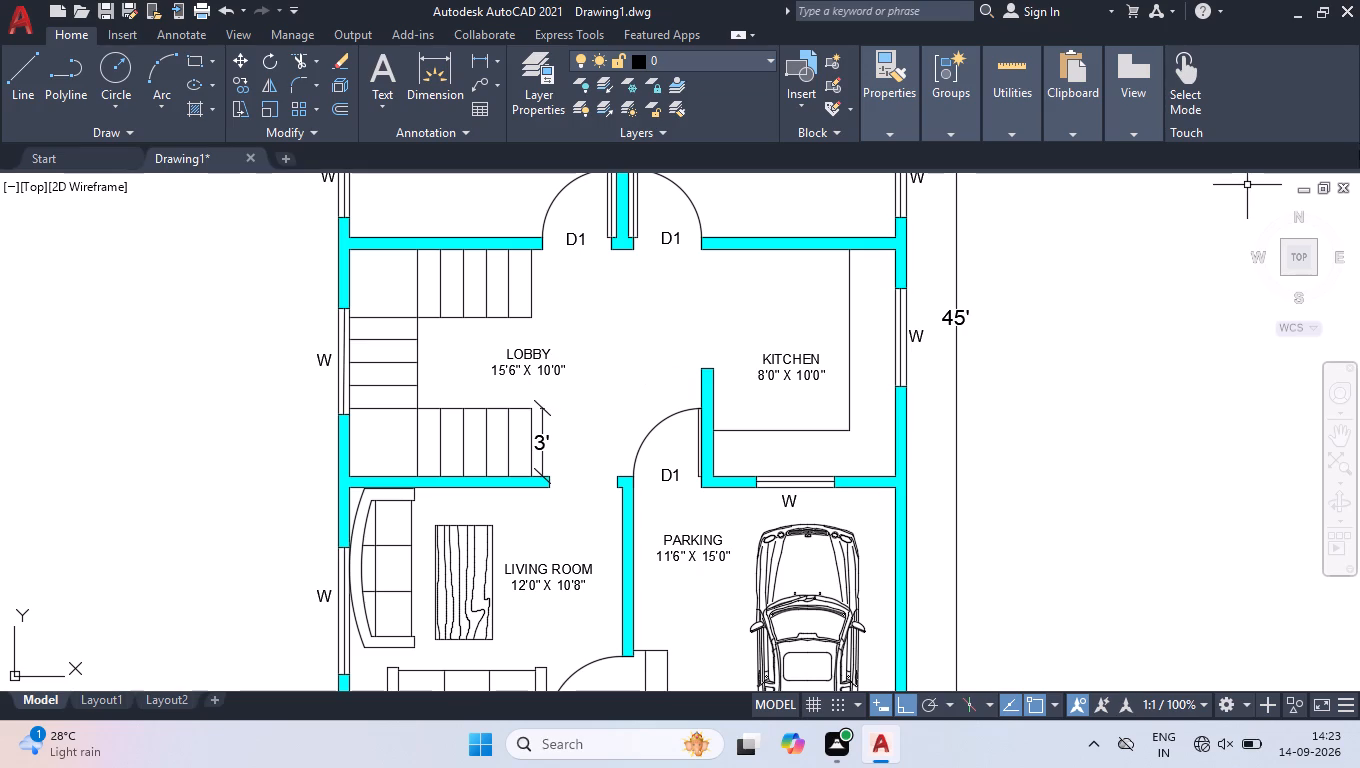
pyautogui.click(1300, 257)
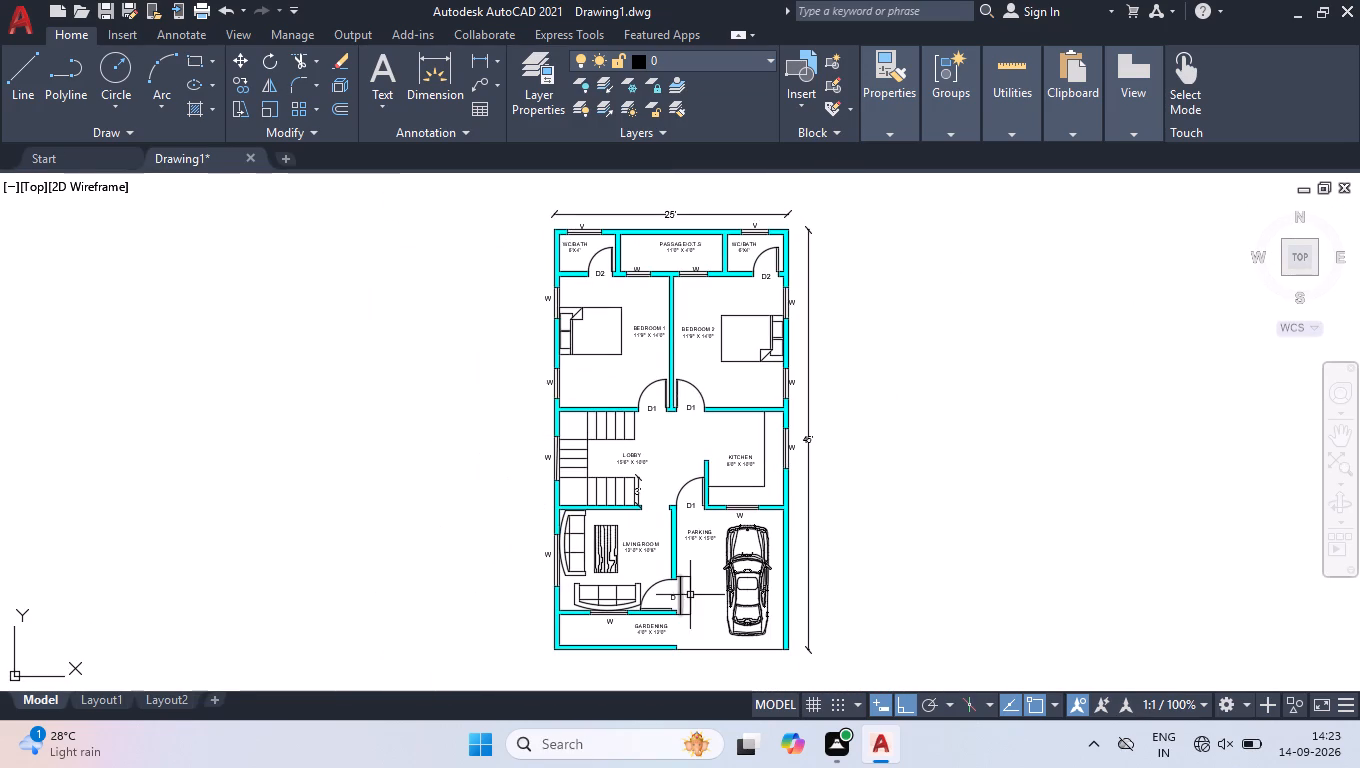
pyautogui.scroll(4, 590, 218)
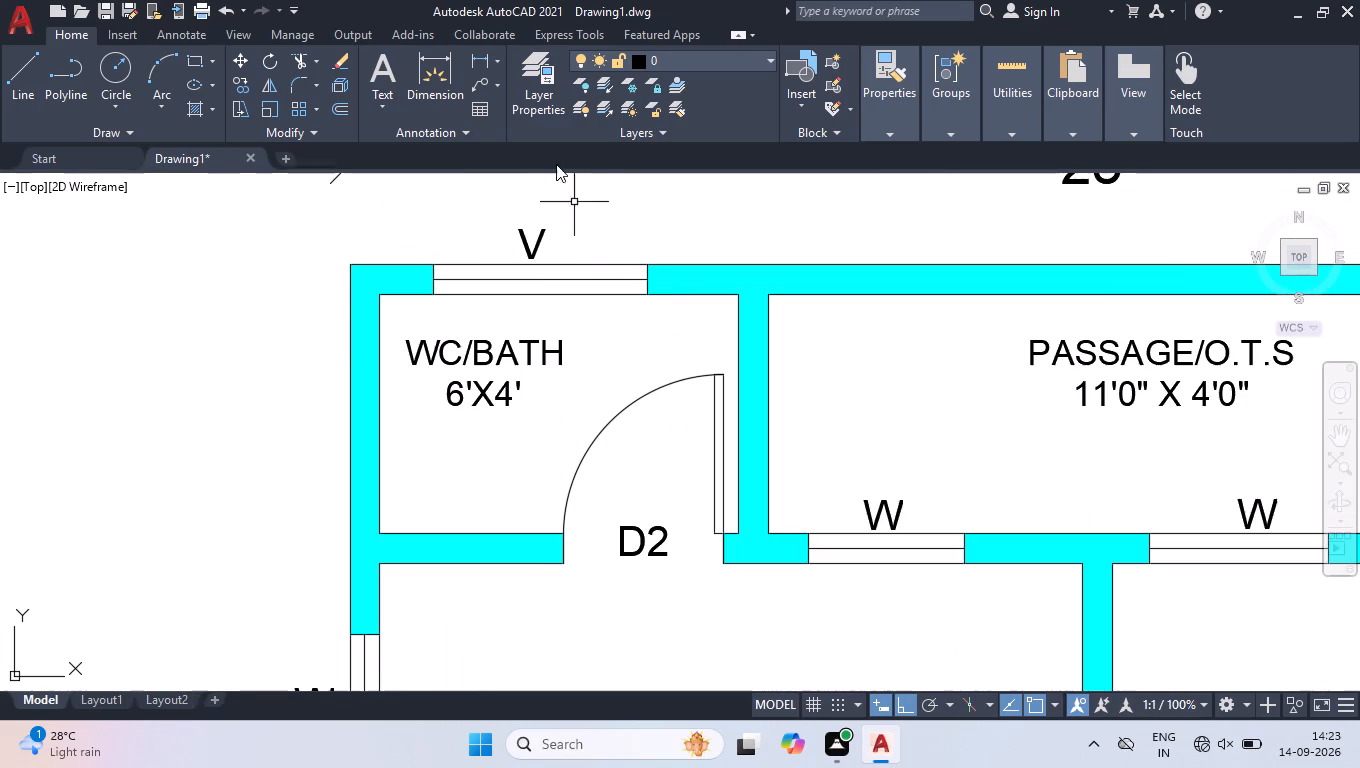
pyautogui.click(526, 278)
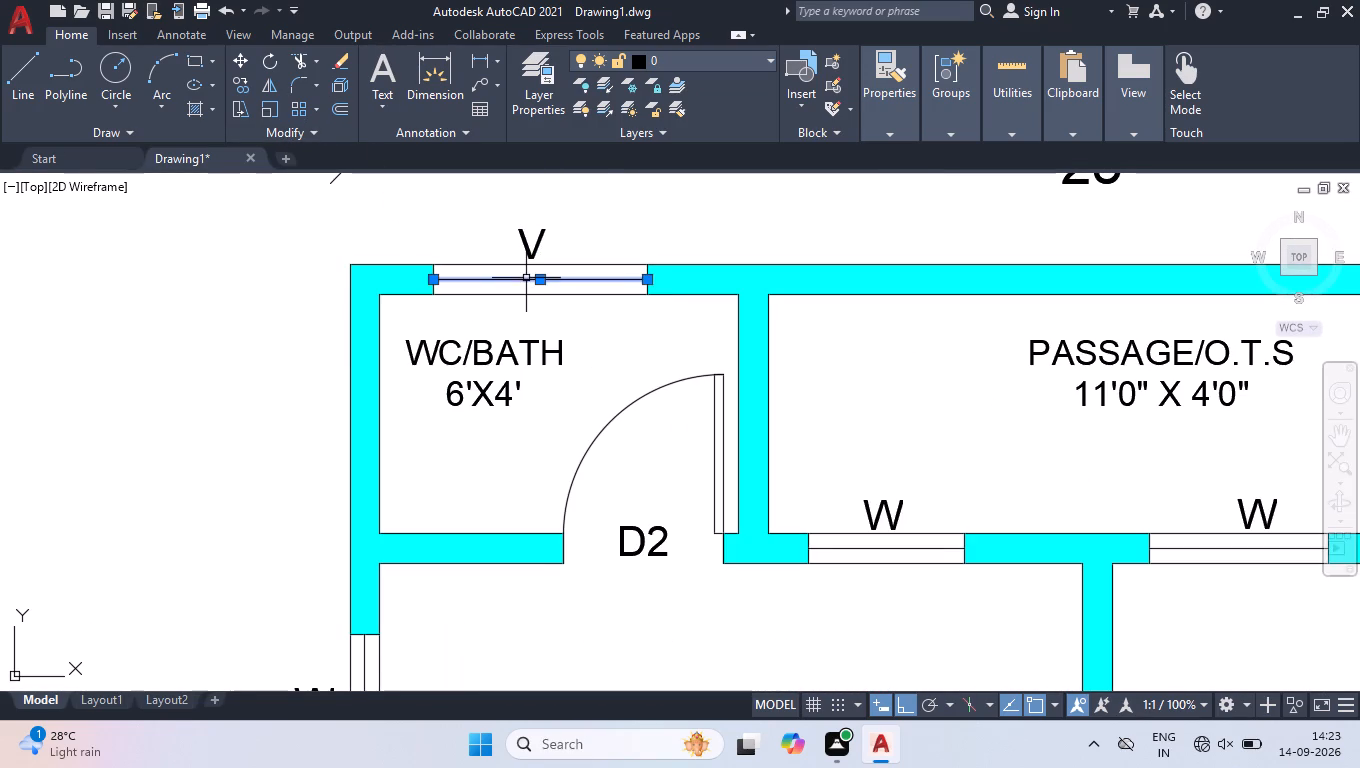
pyautogui.scroll(-3, 526, 278)
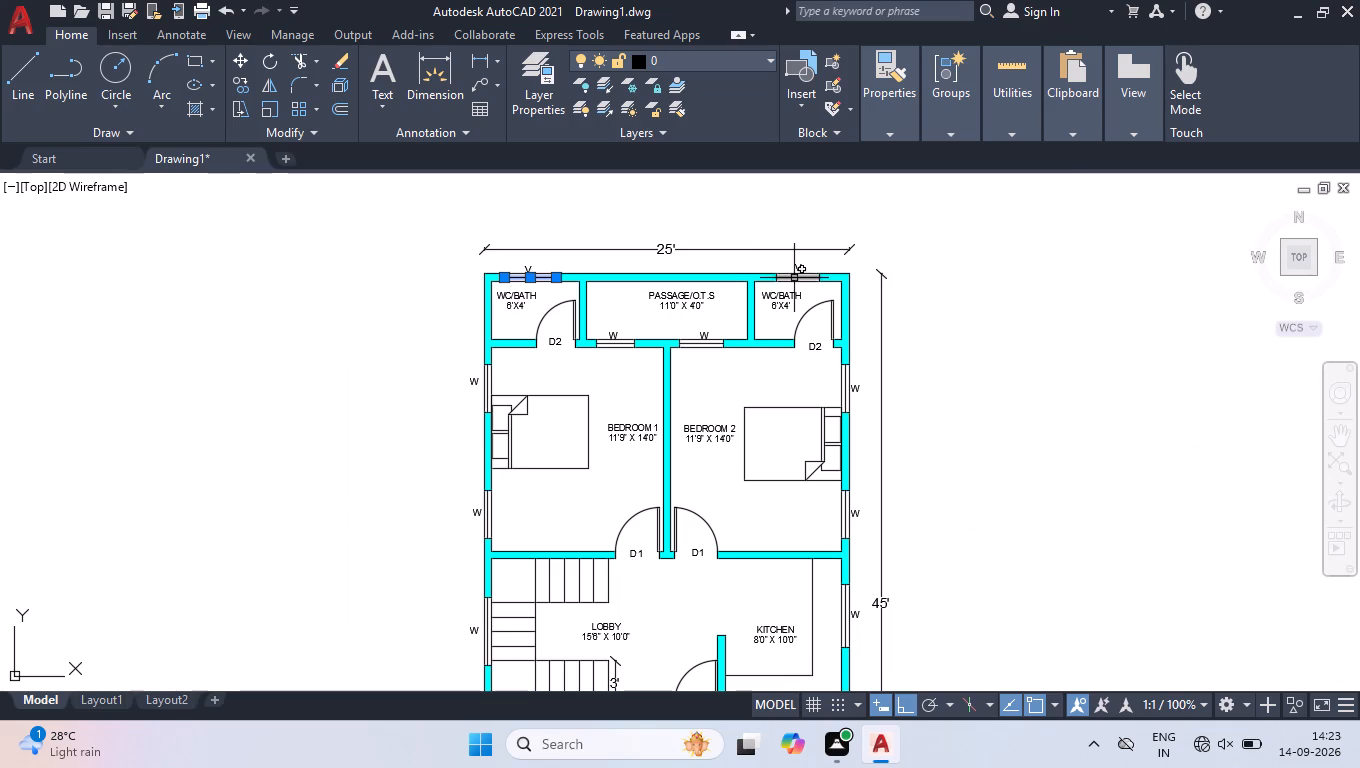
pyautogui.click(794, 277)
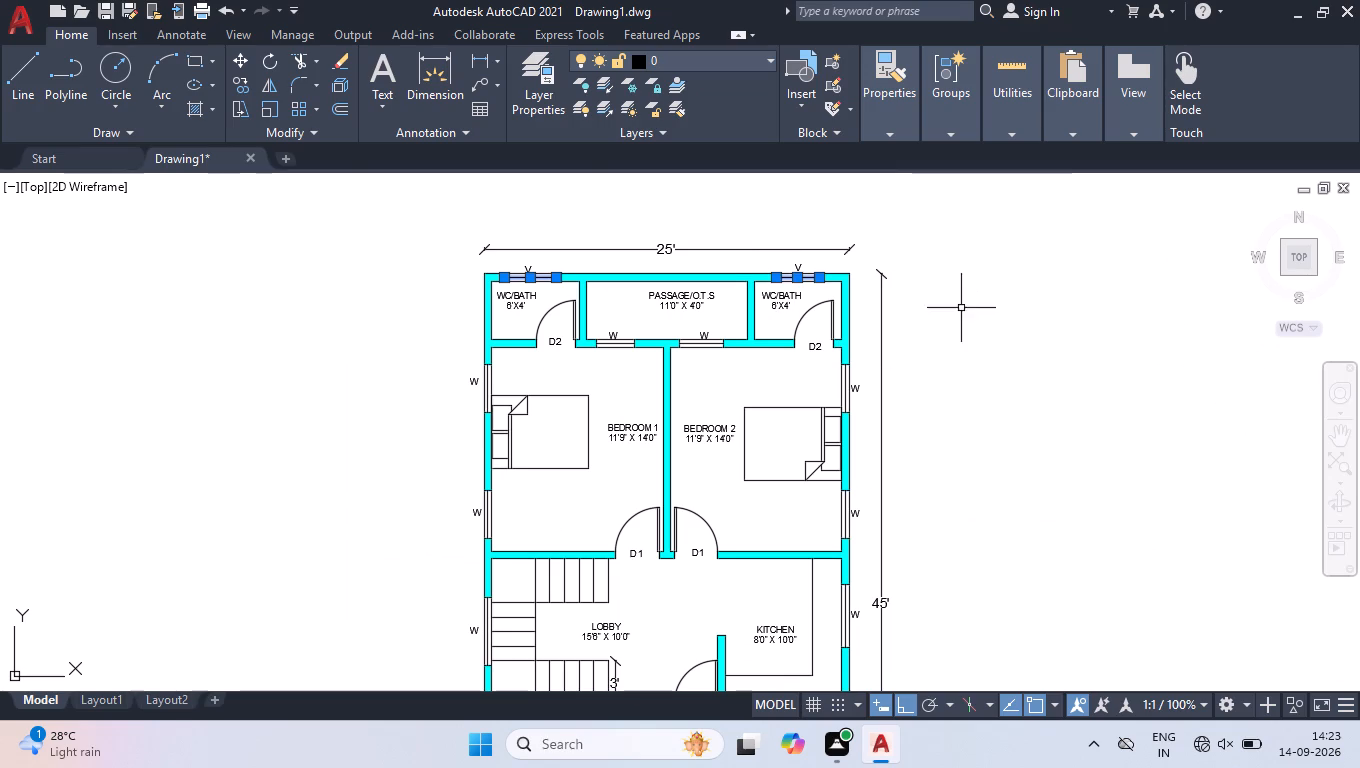
pyautogui.scroll(4, 893, 393)
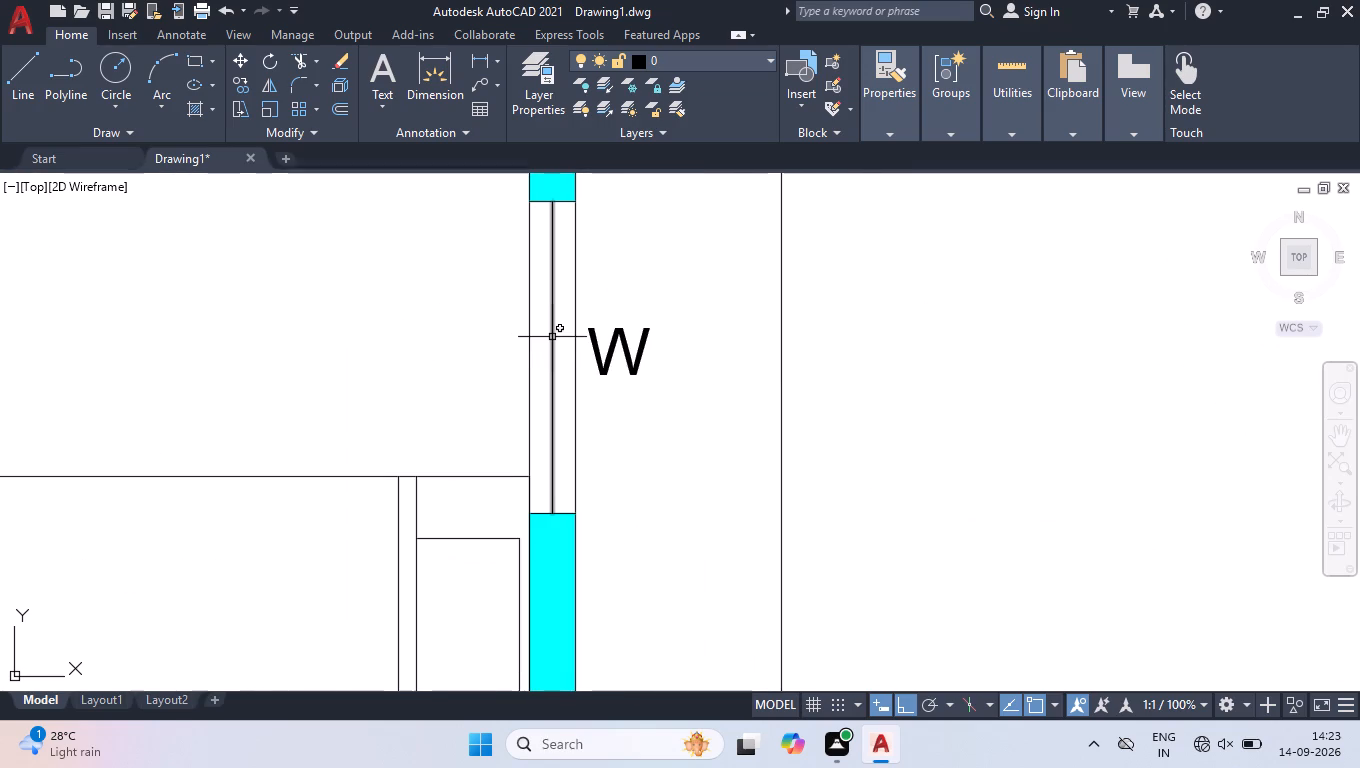
pyautogui.click(552, 337)
pyautogui.scroll(-4, 553, 338)
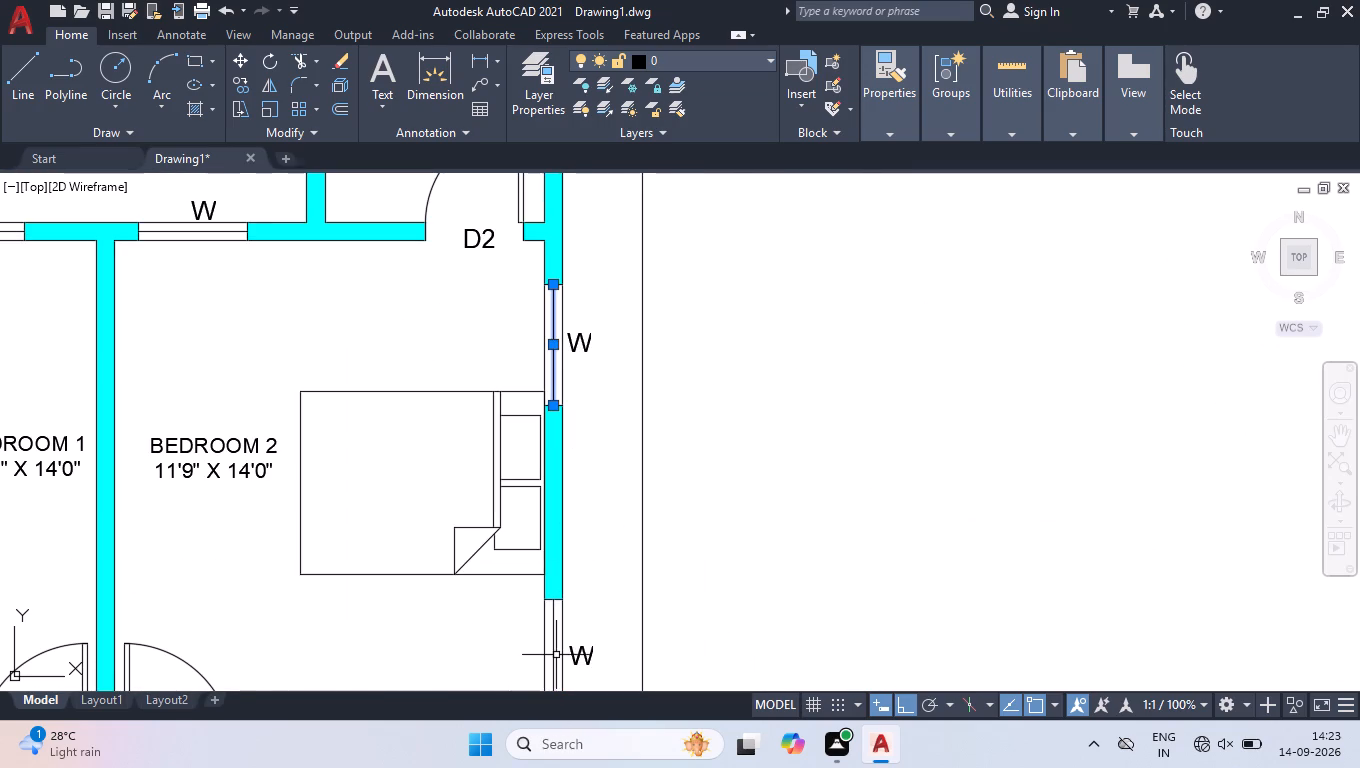
pyautogui.click(553, 651)
pyautogui.scroll(-2, 697, 370)
pyautogui.scroll(-1, 723, 458)
pyautogui.scroll(2, 684, 585)
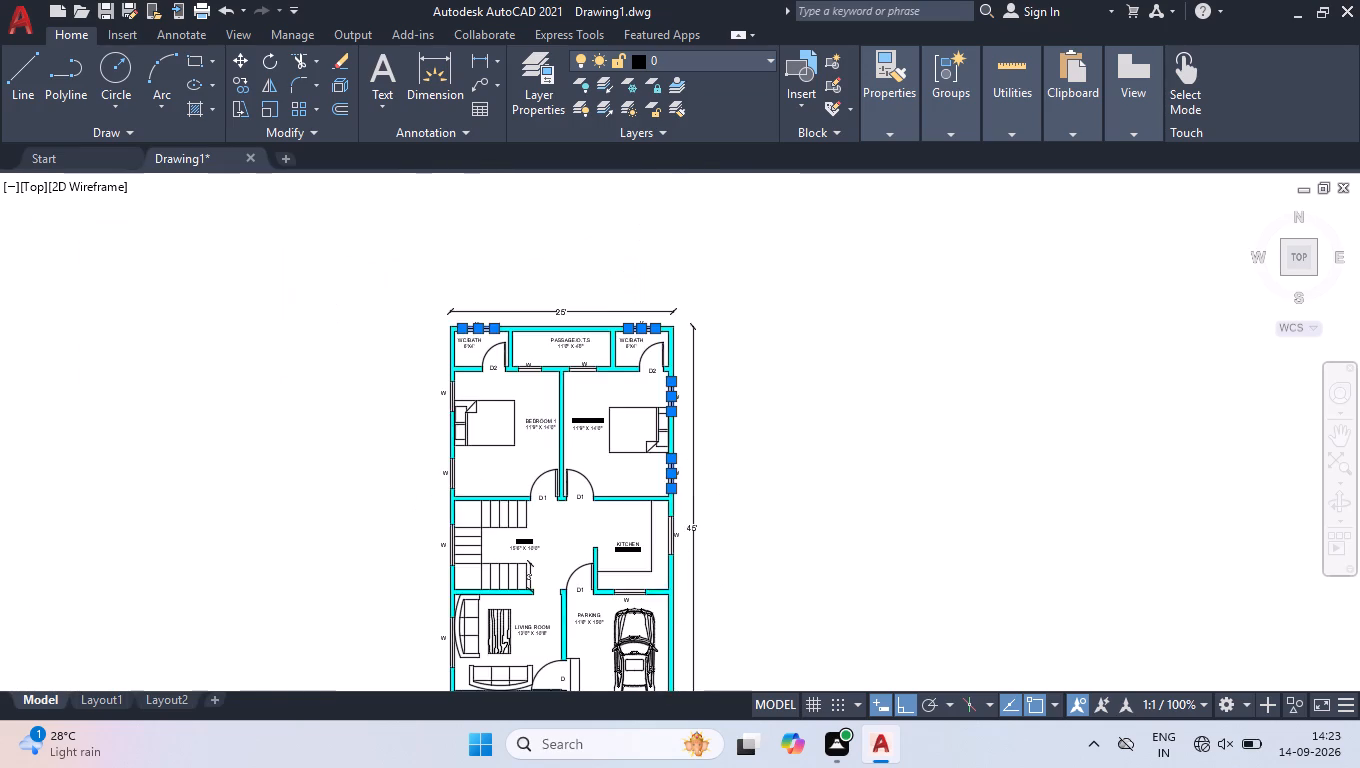
pyautogui.scroll(2, 626, 467)
pyautogui.click(668, 457)
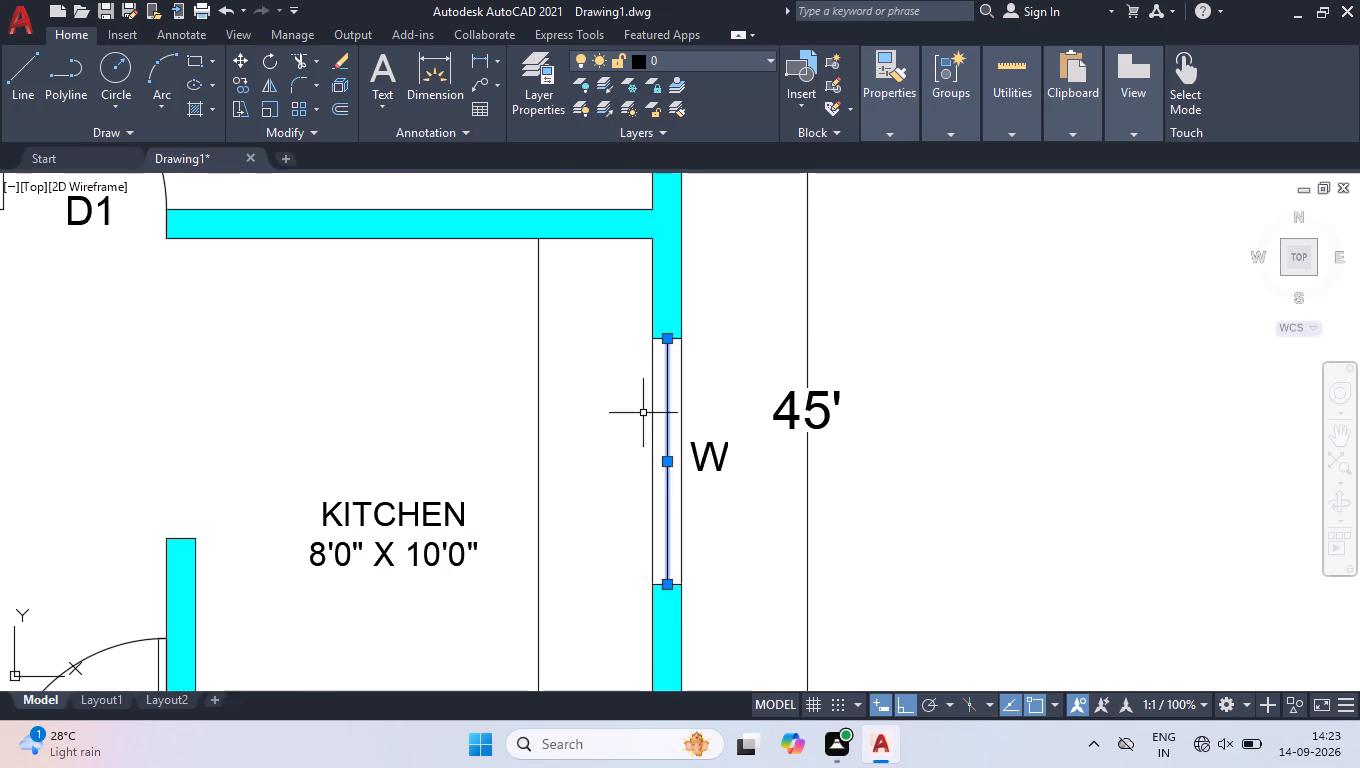
pyautogui.scroll(-4, 604, 328)
pyautogui.scroll(2, 404, 430)
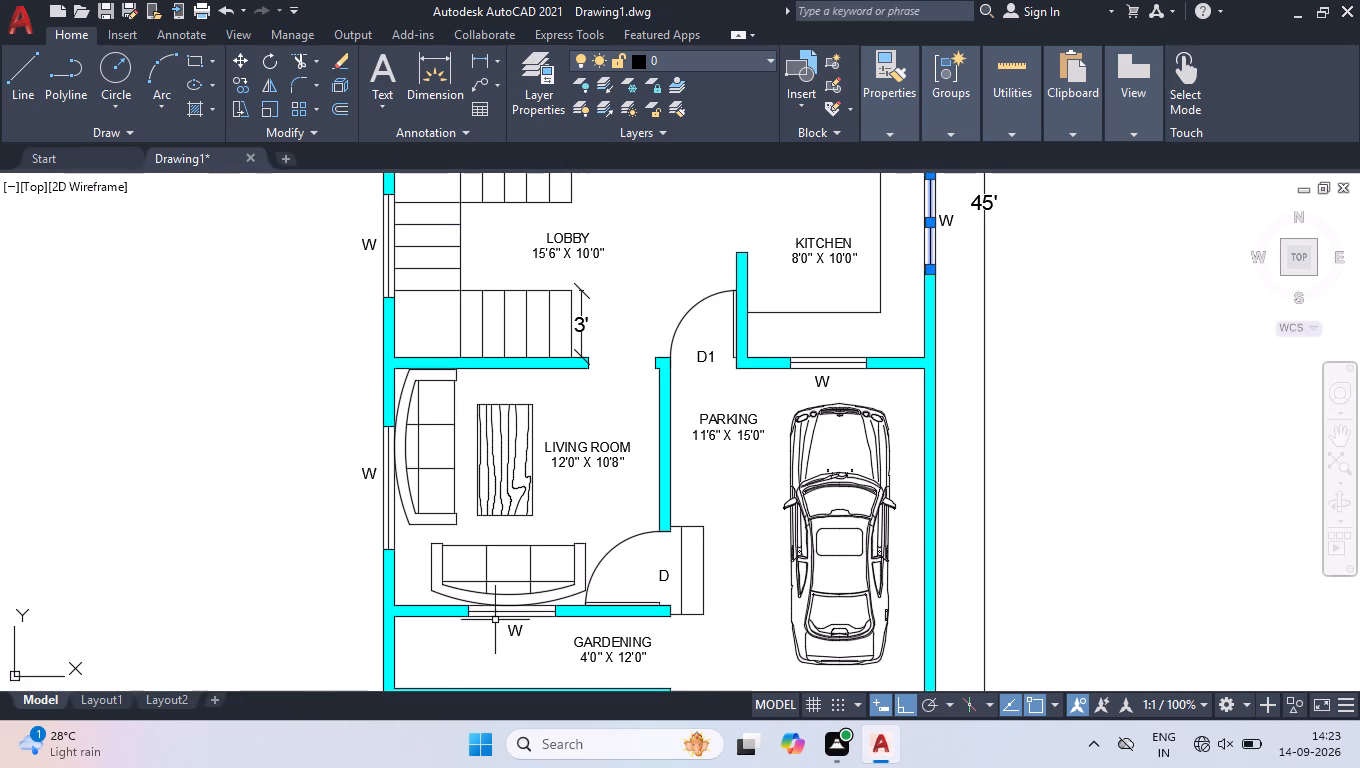
pyautogui.click(497, 613)
pyautogui.scroll(2, 381, 500)
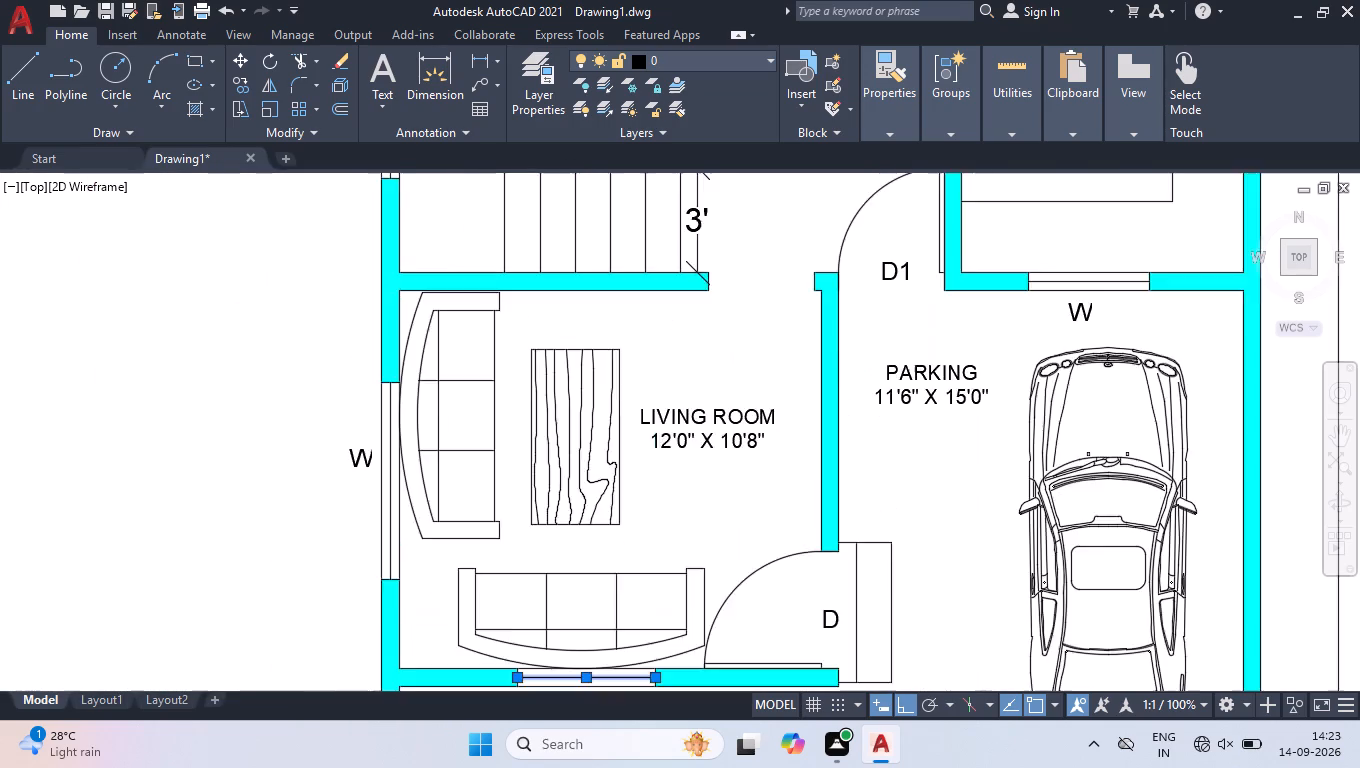
pyautogui.click(393, 487)
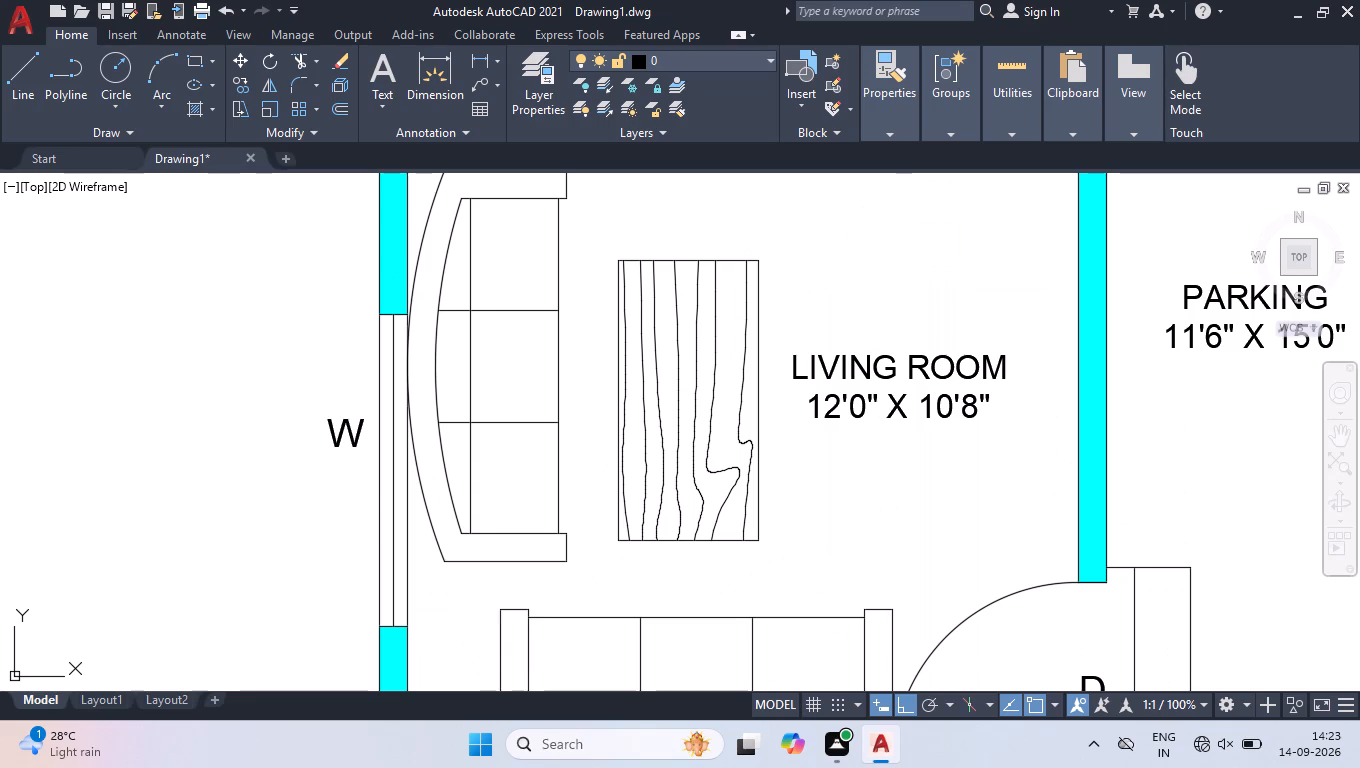
pyautogui.scroll(-3, 401, 519)
pyautogui.scroll(2, 419, 356)
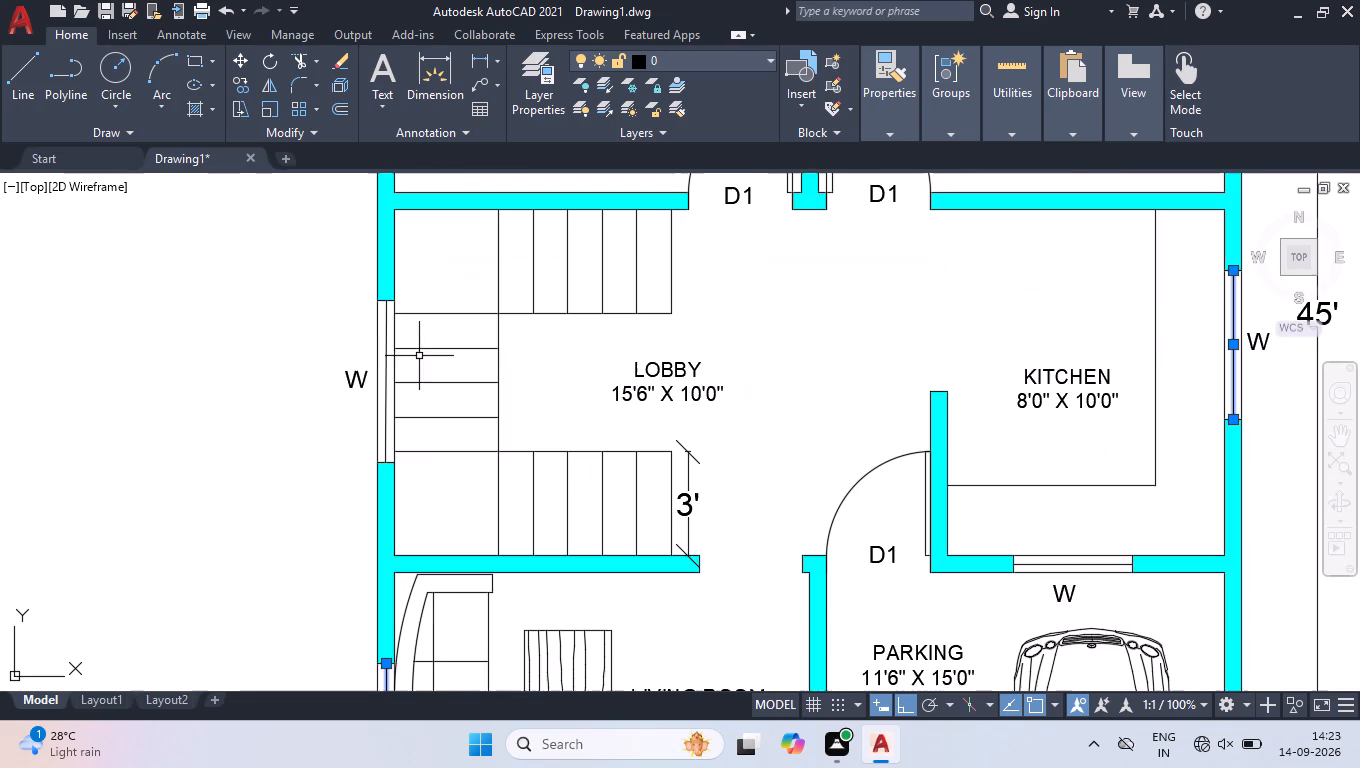
pyautogui.click(387, 367)
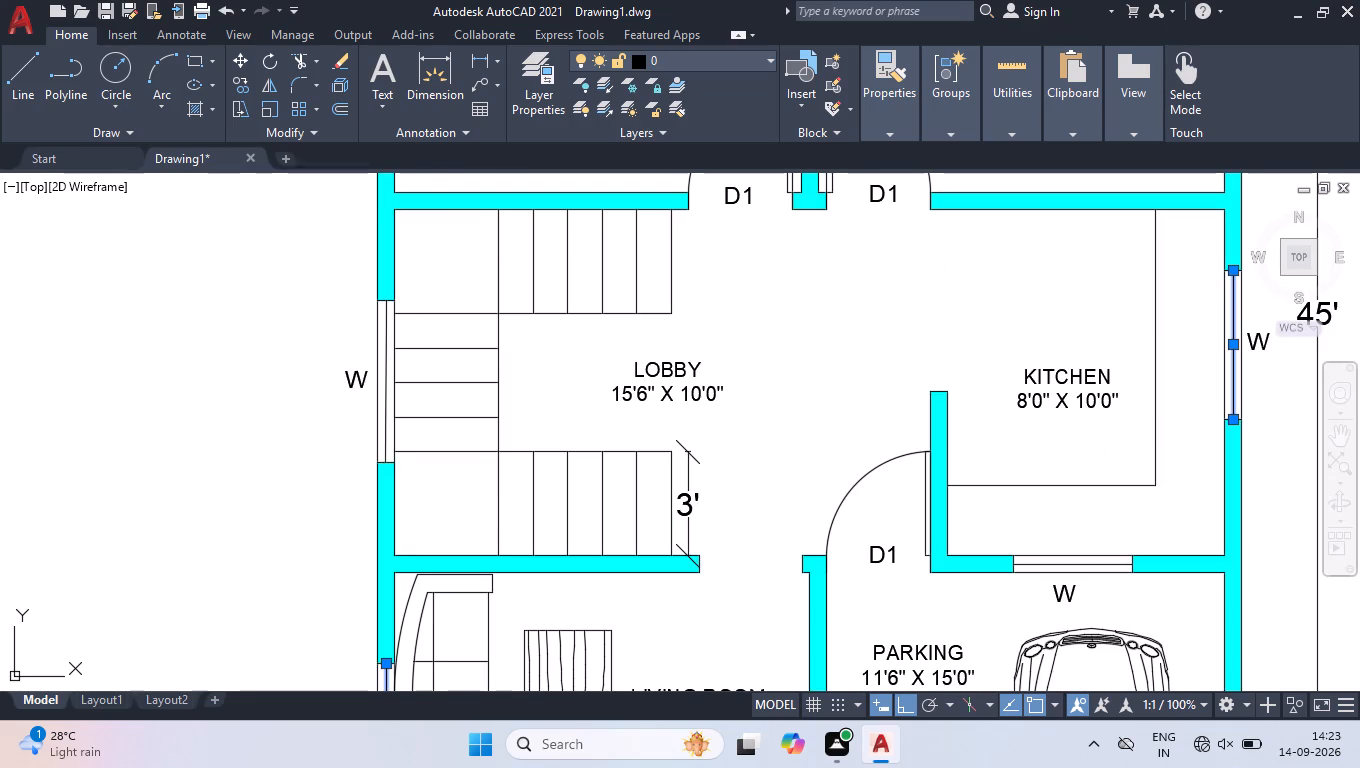
pyautogui.click(1078, 561)
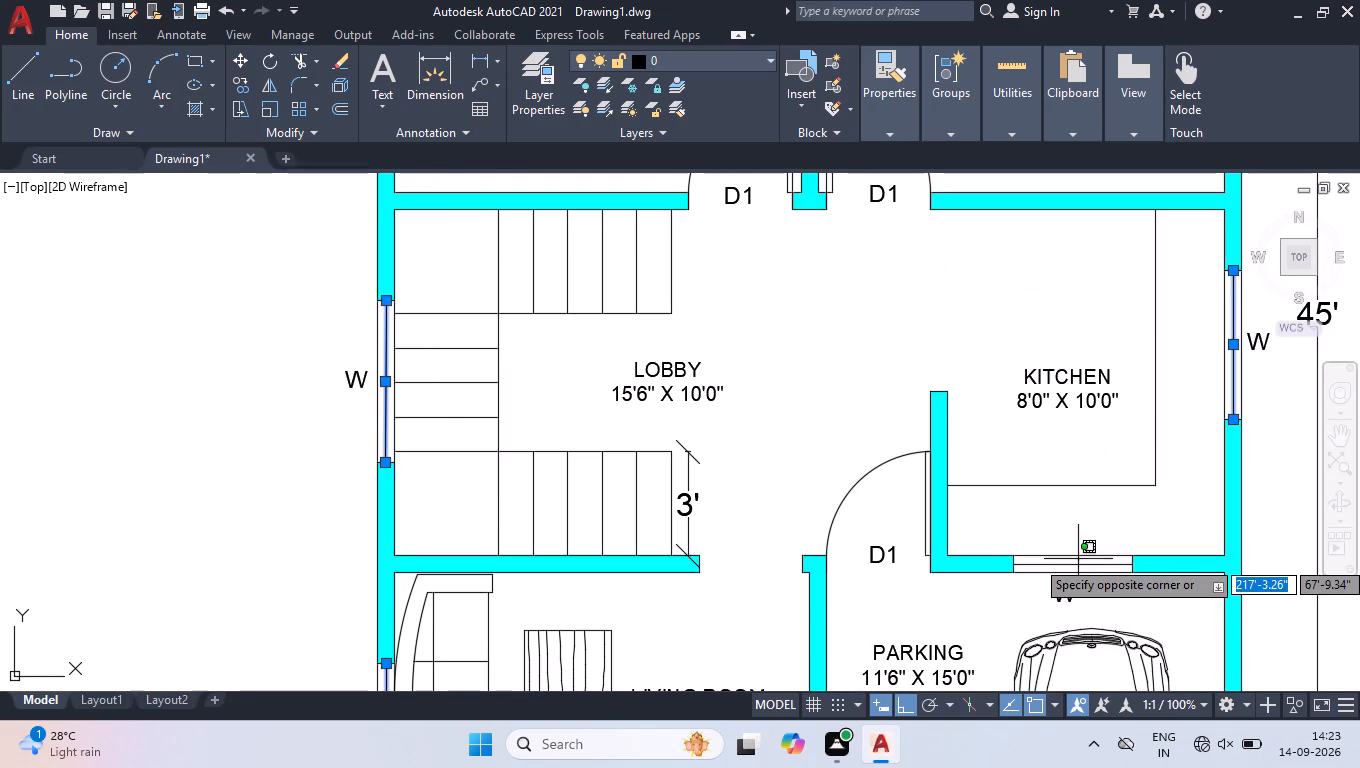
pyautogui.click(1072, 568)
pyautogui.scroll(-1, 732, 585)
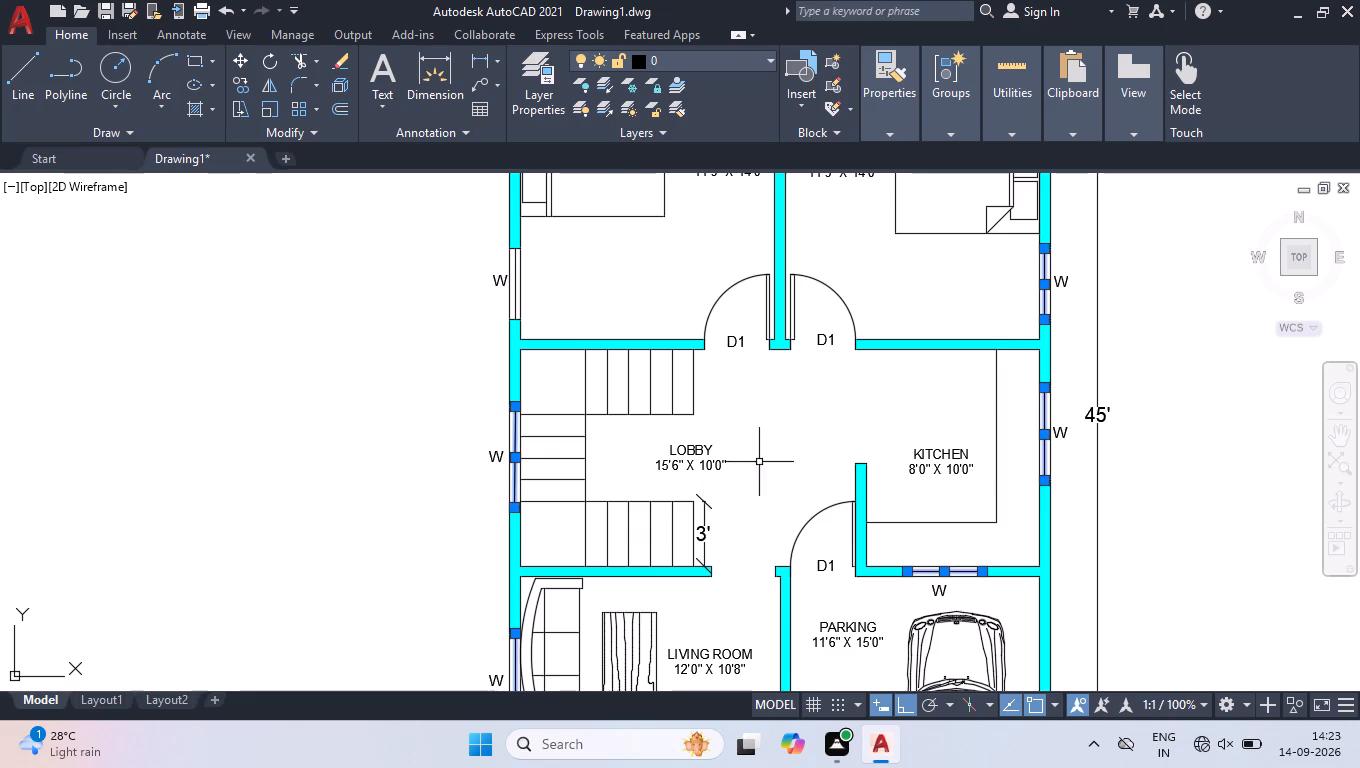
pyautogui.scroll(-1, 759, 465)
pyautogui.scroll(2, 740, 177)
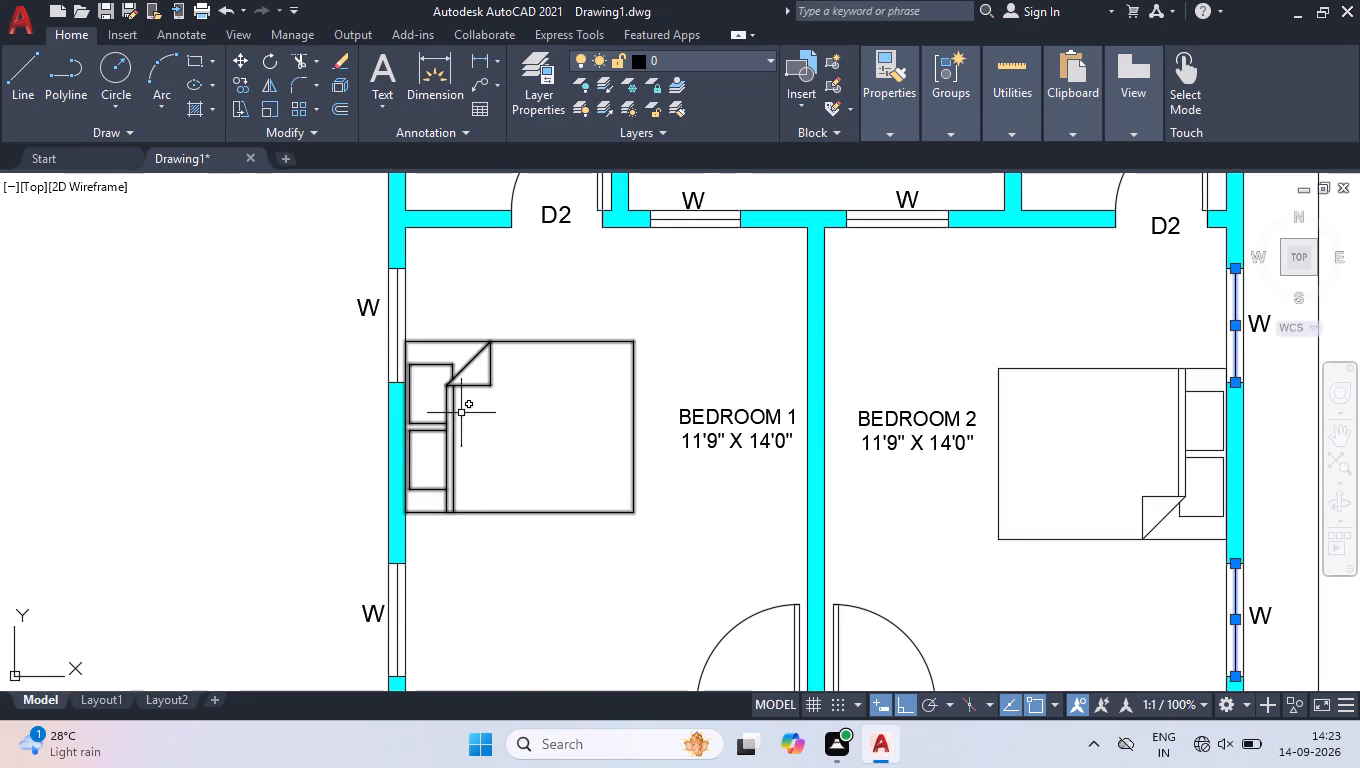
pyautogui.click(396, 610)
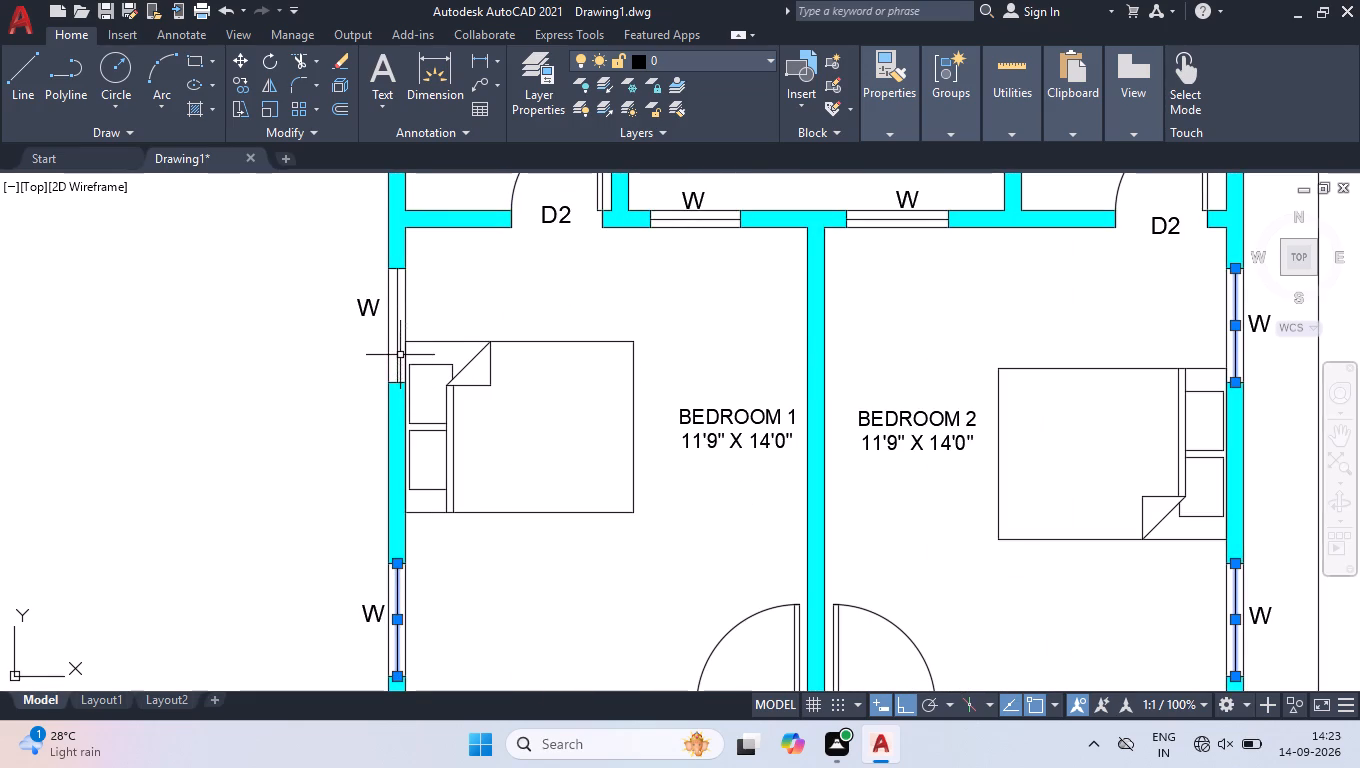
pyautogui.click(395, 346)
pyautogui.click(684, 223)
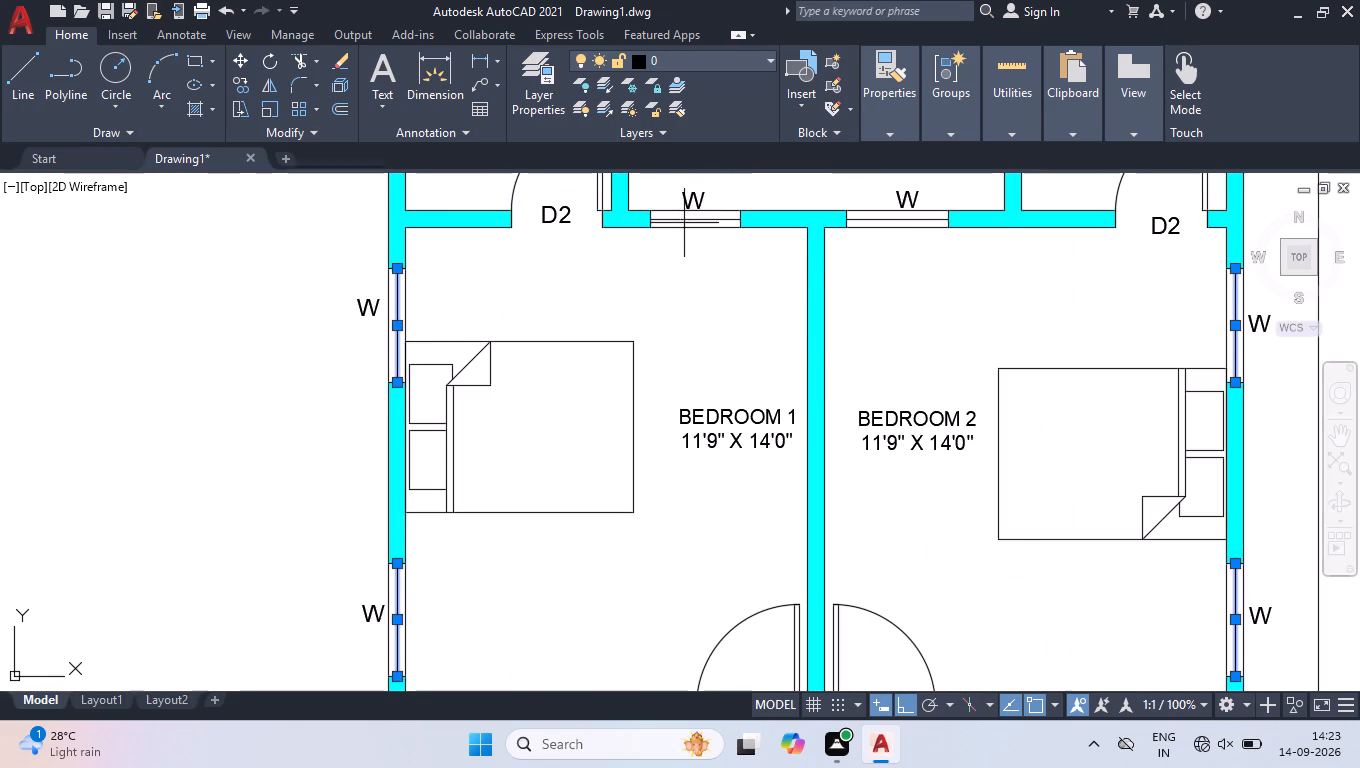
pyautogui.click(684, 216)
pyautogui.click(910, 217)
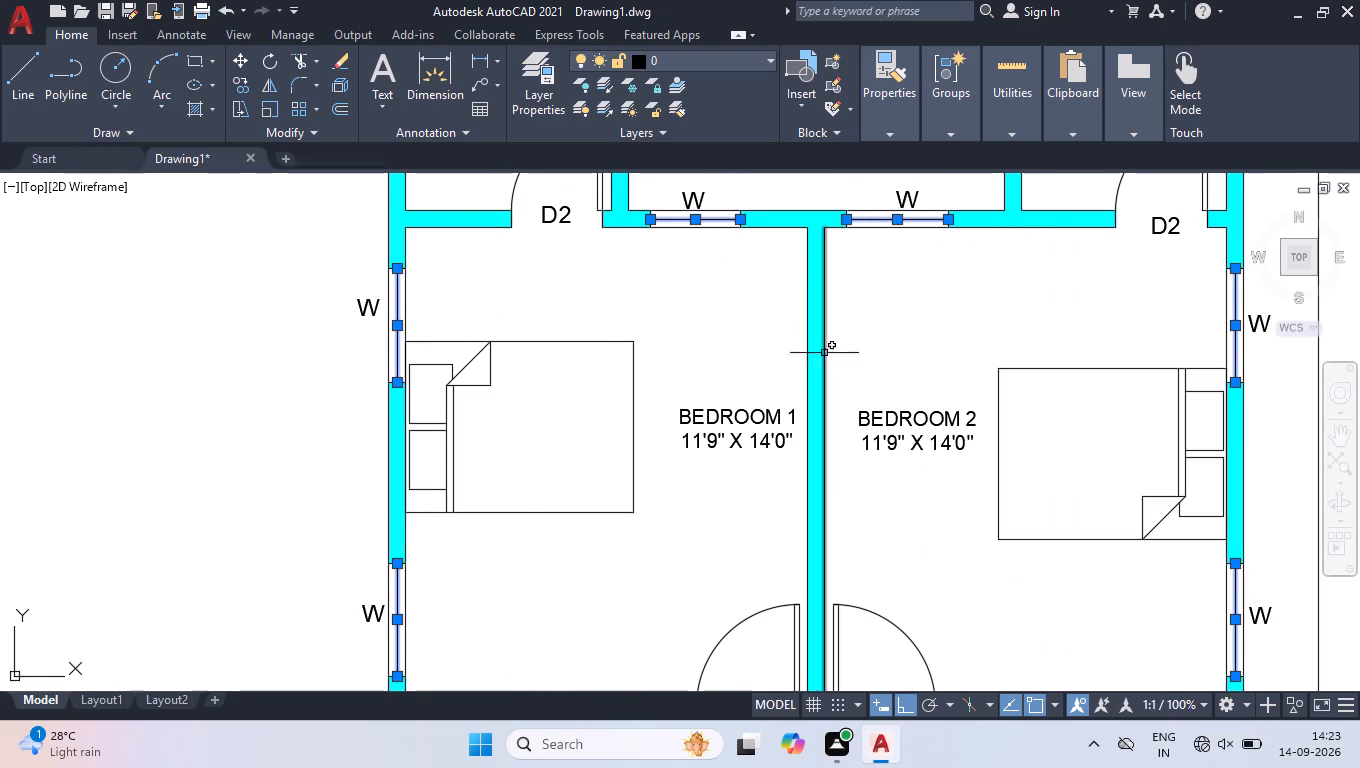
# Delete the selected ventilator and window centre lines.
pyautogui.scroll(-2, 807, 344)
pyautogui.press('Delete')
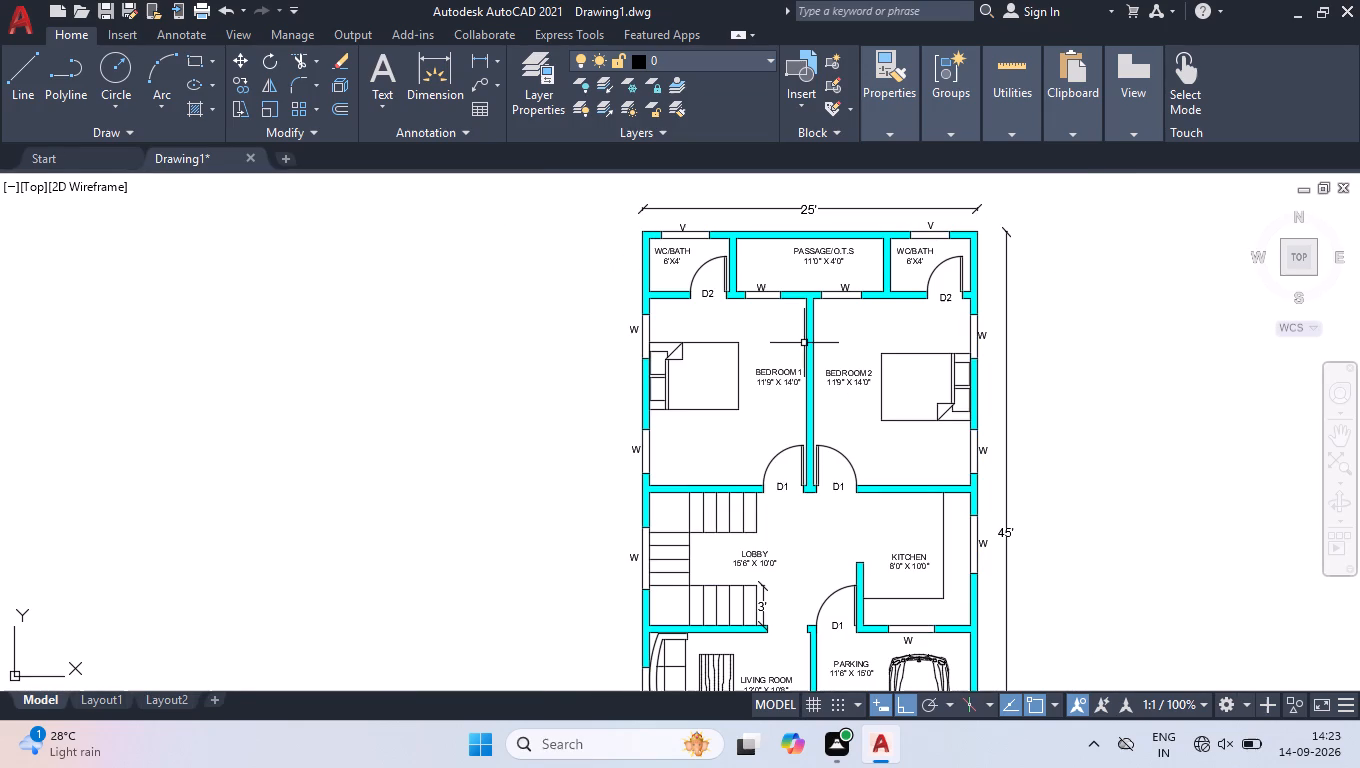
# Start a solid hatch in ByLayer colour and fill both bathroom ventilators and the two windows between the bedrooms and the passage.
pyautogui.click(1306, 261)
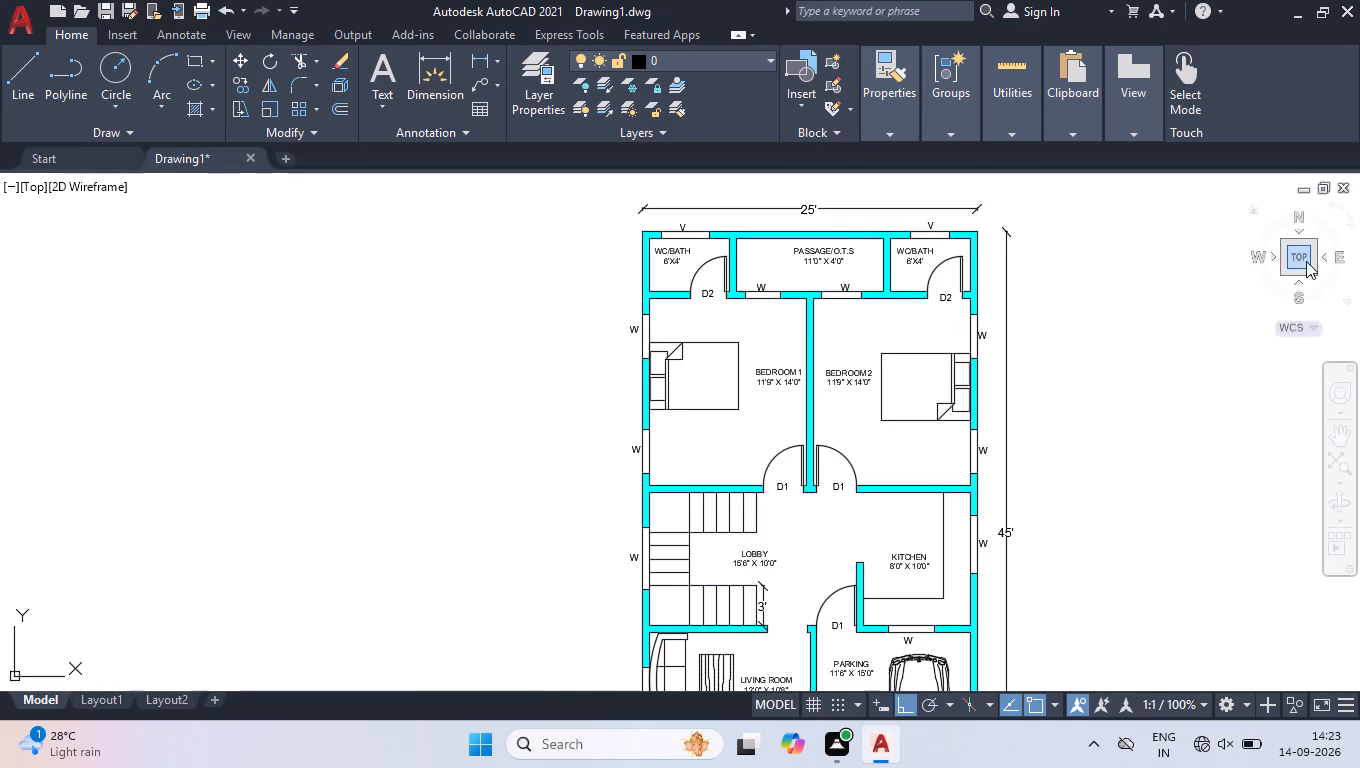
pyautogui.click(202, 114)
pyautogui.click(216, 105)
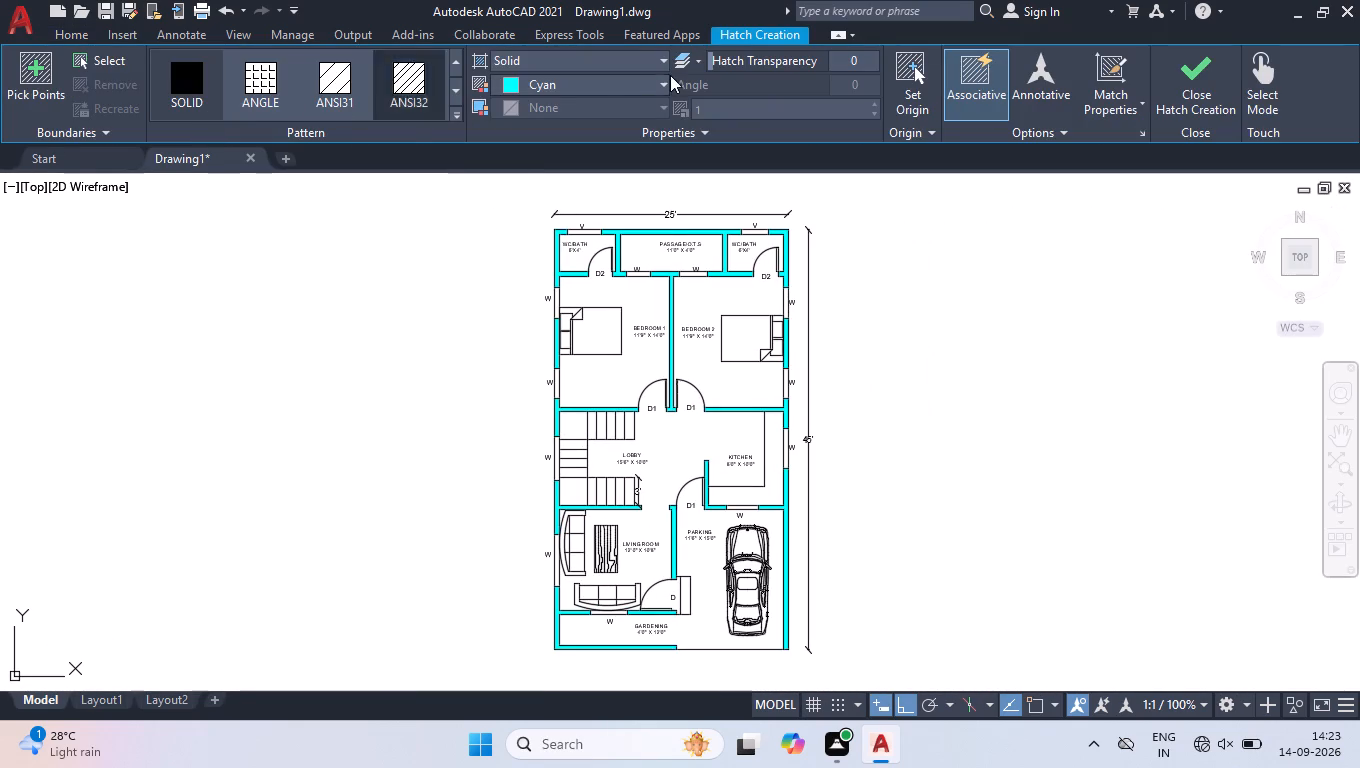
pyautogui.click(673, 74)
pyautogui.click(601, 86)
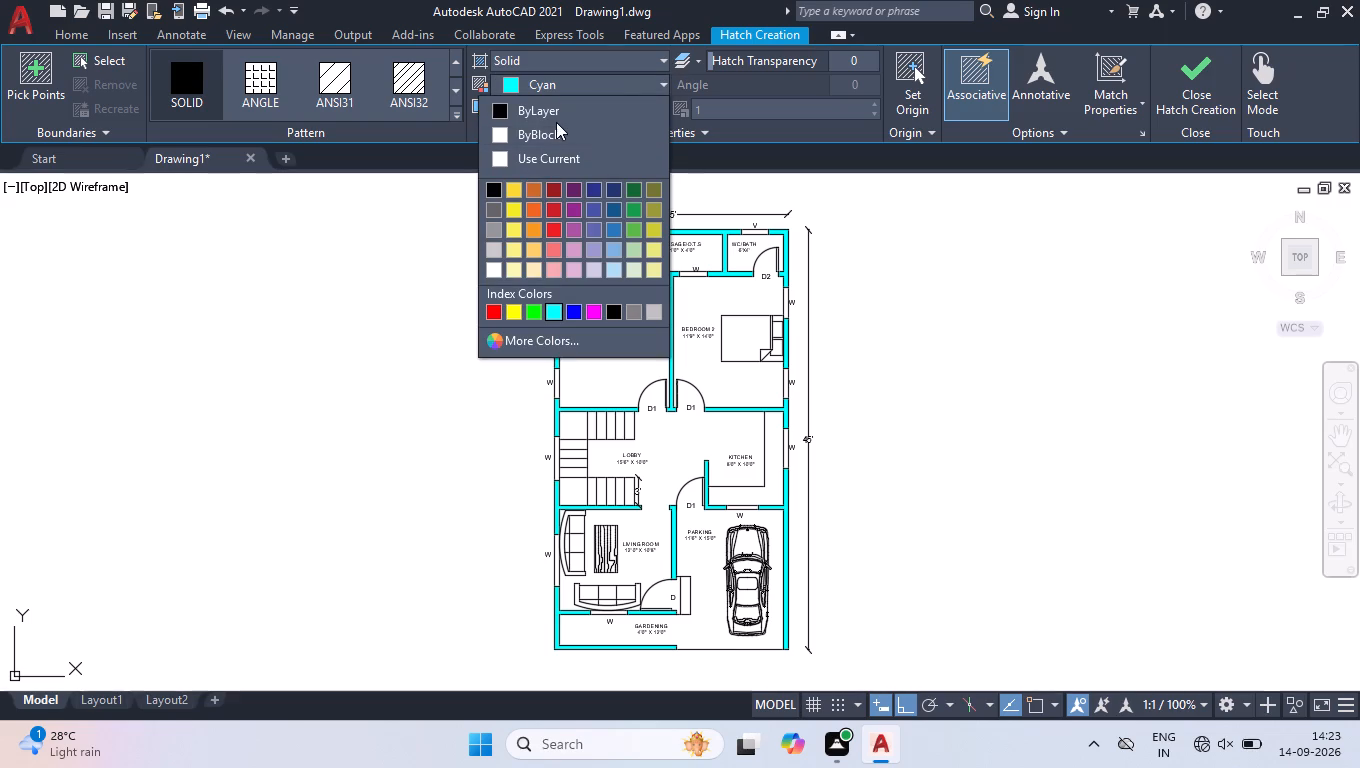
pyautogui.click(558, 115)
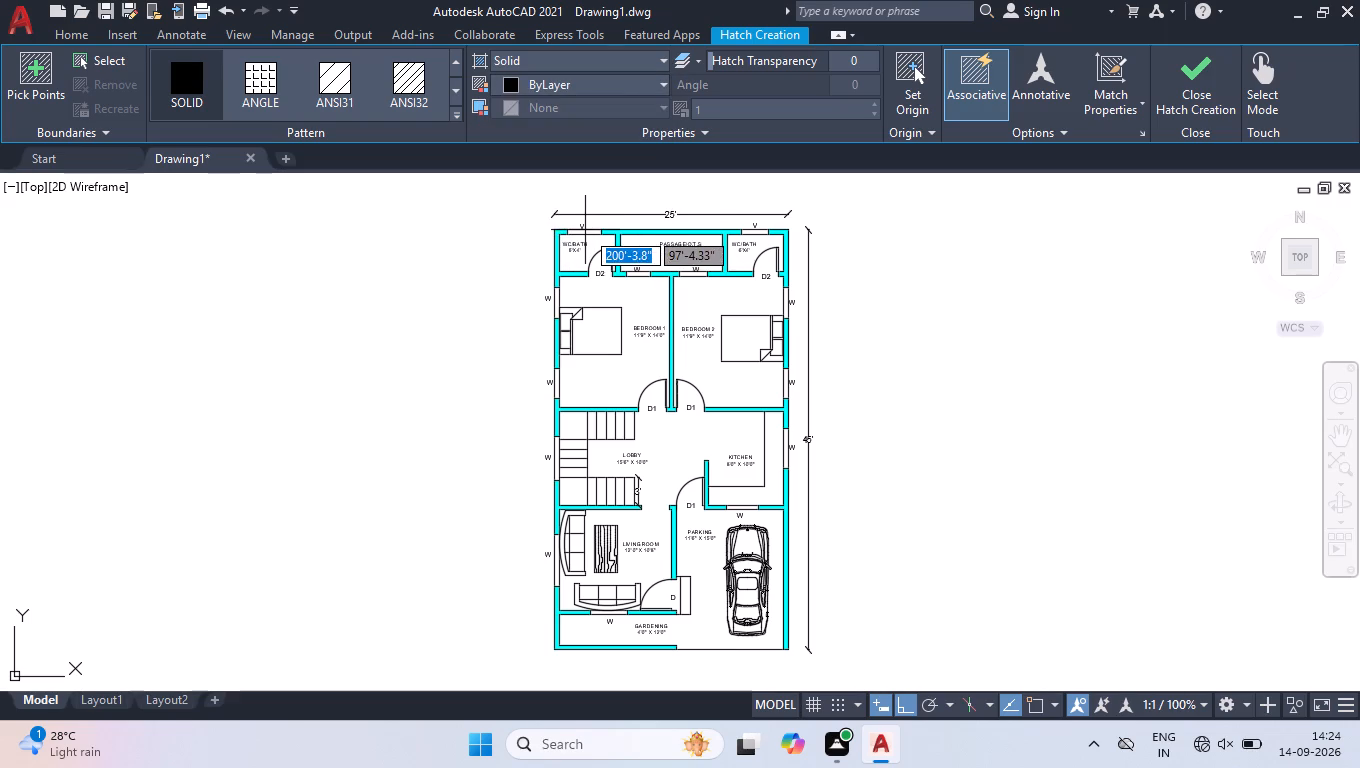
pyautogui.click(583, 232)
pyautogui.scroll(1, 597, 234)
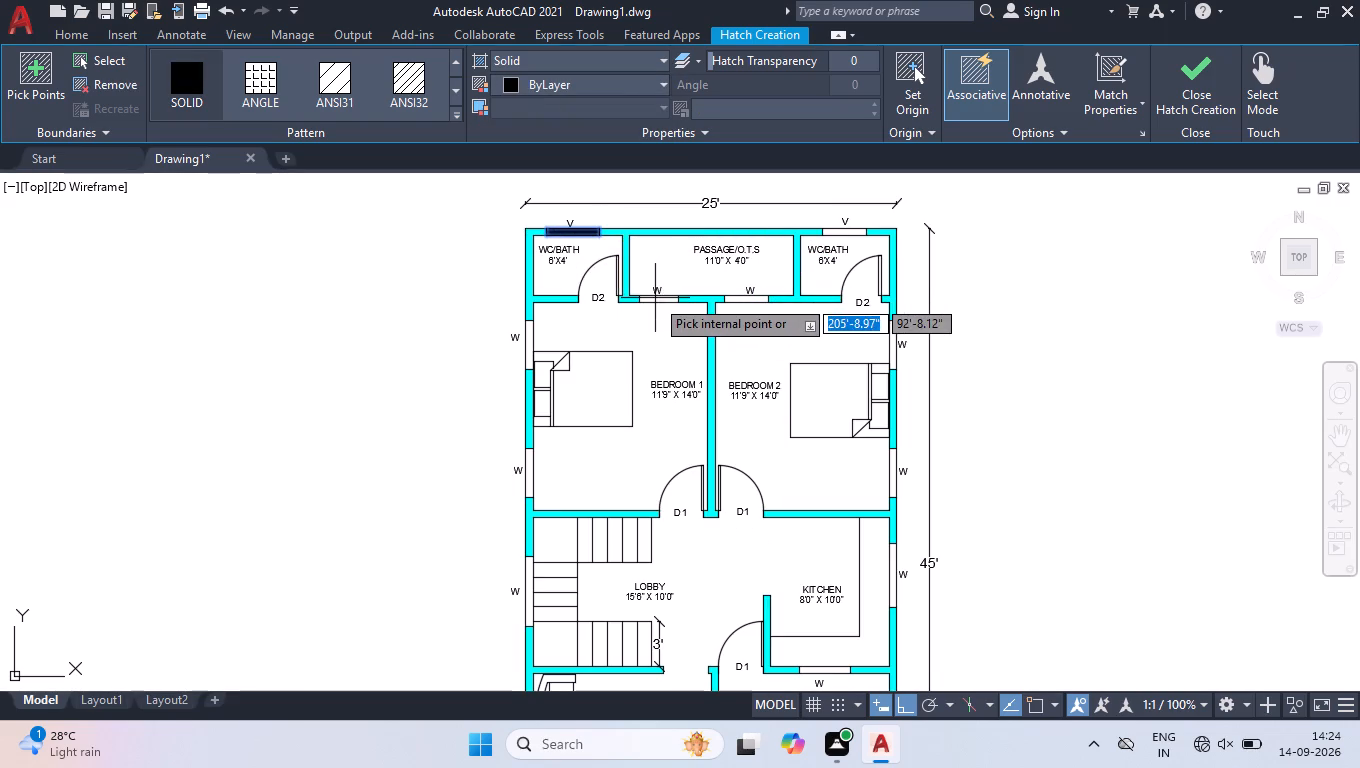
pyautogui.click(658, 301)
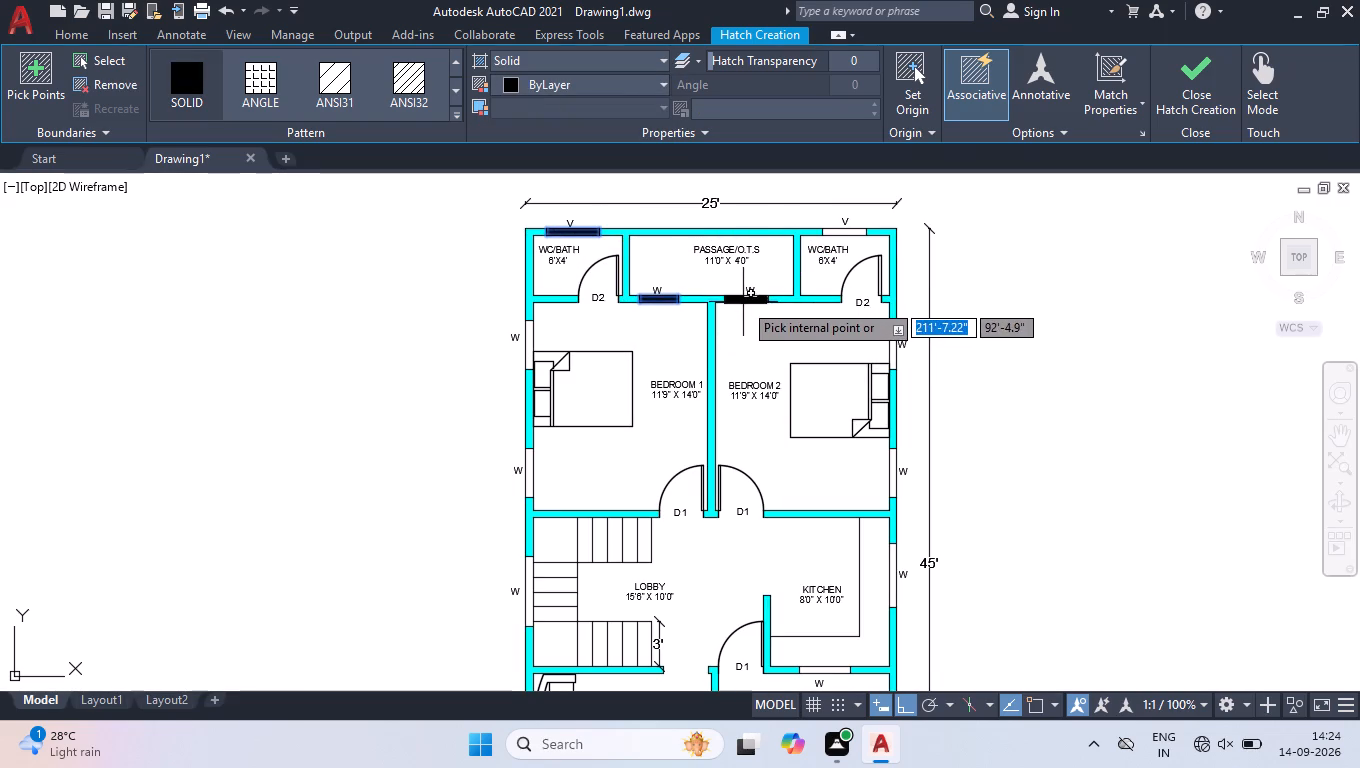
pyautogui.click(743, 299)
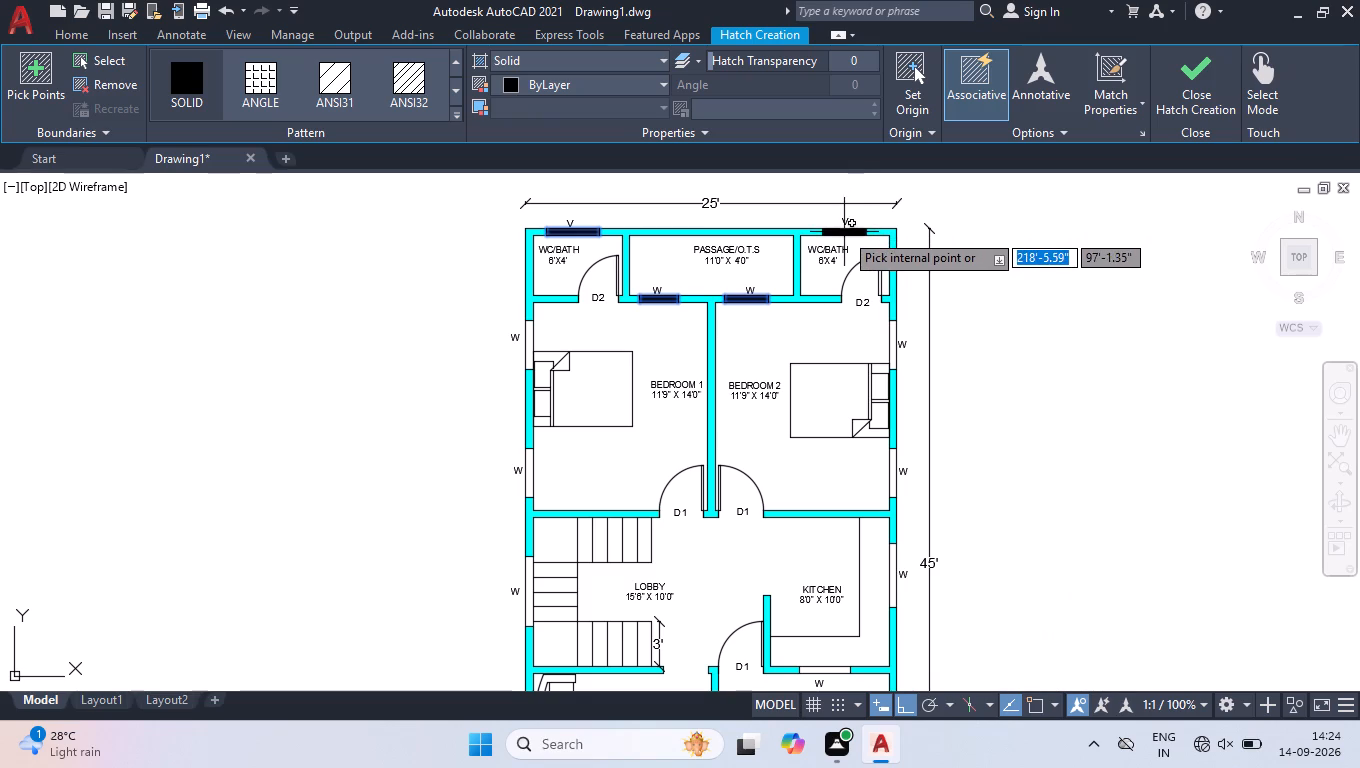
pyautogui.click(844, 232)
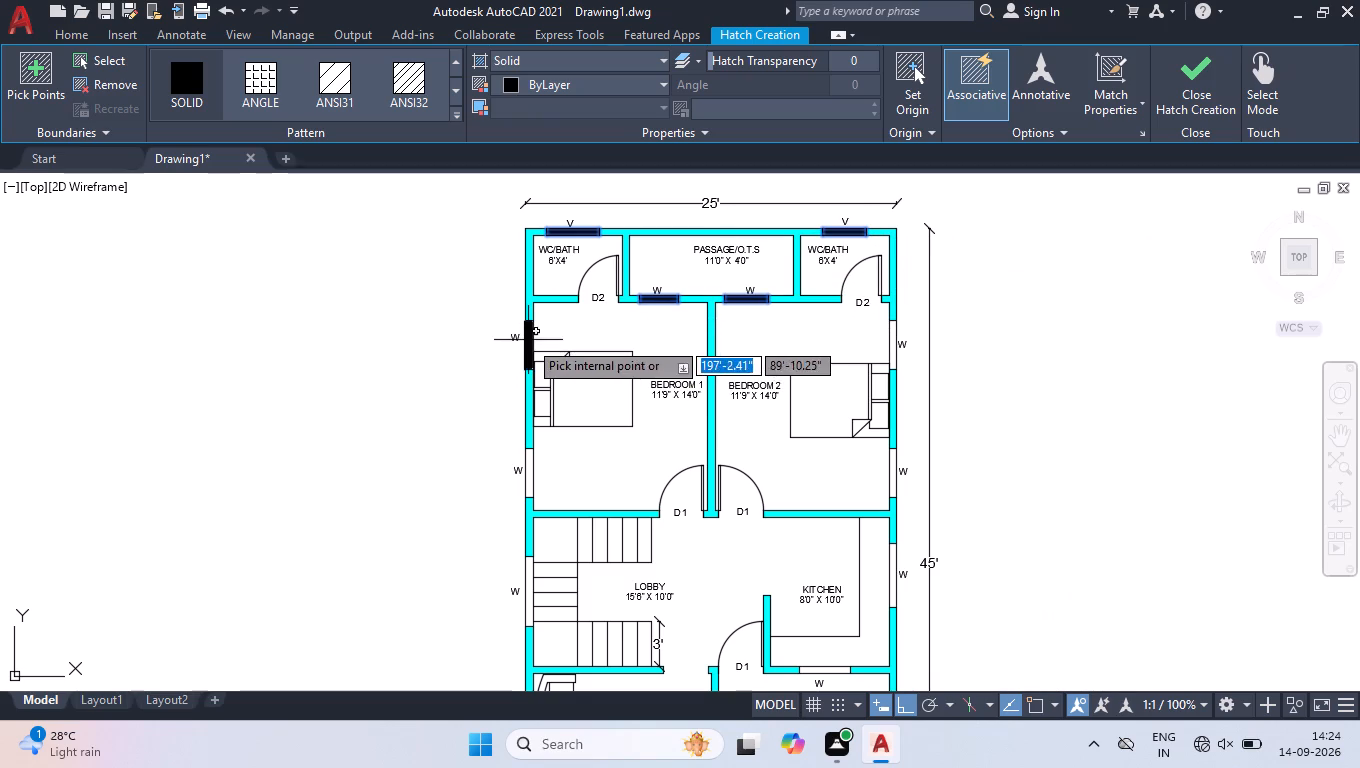
# Fill the two west-wall windows of Bedroom 1 and the two east-wall windows of Bedroom 2 with the same solid hatch.
pyautogui.click(529, 339)
pyautogui.click(527, 477)
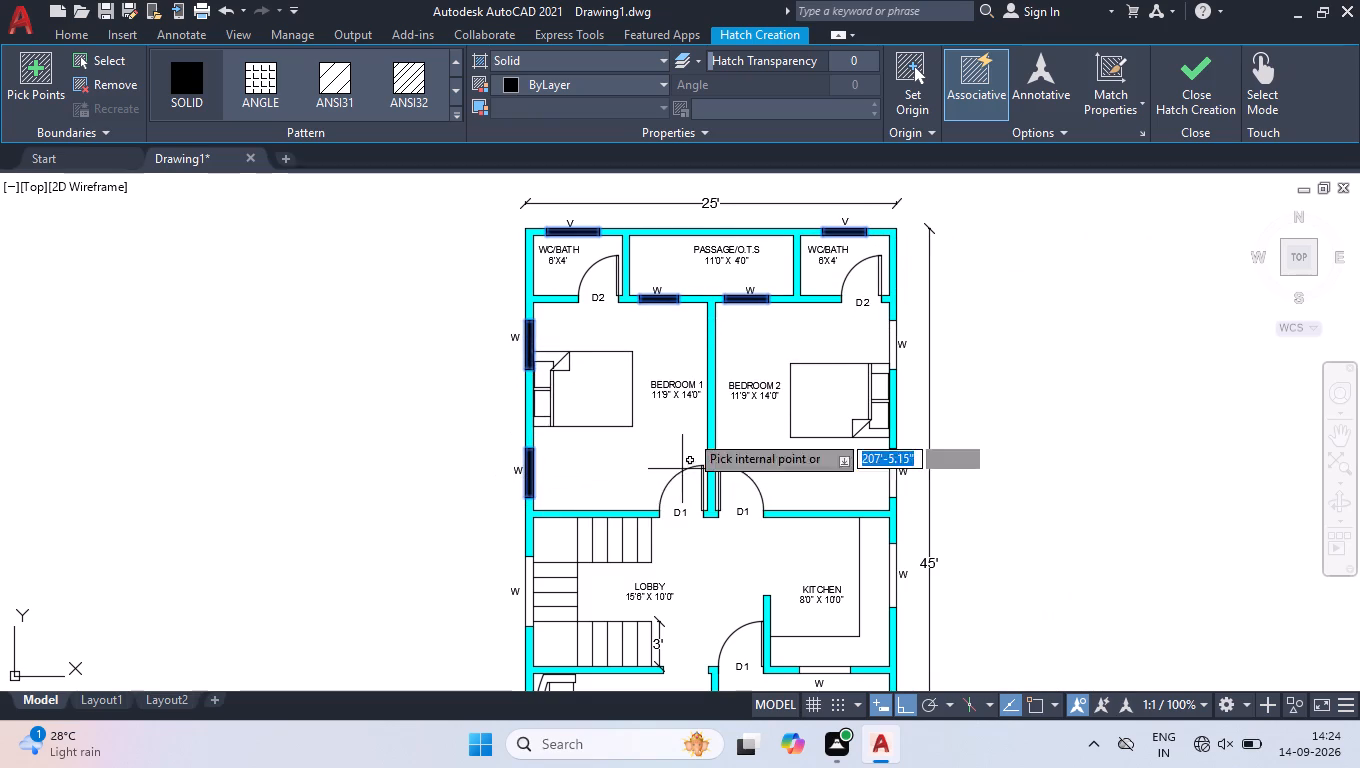
pyautogui.scroll(-1, 684, 336)
pyautogui.scroll(2, 826, 345)
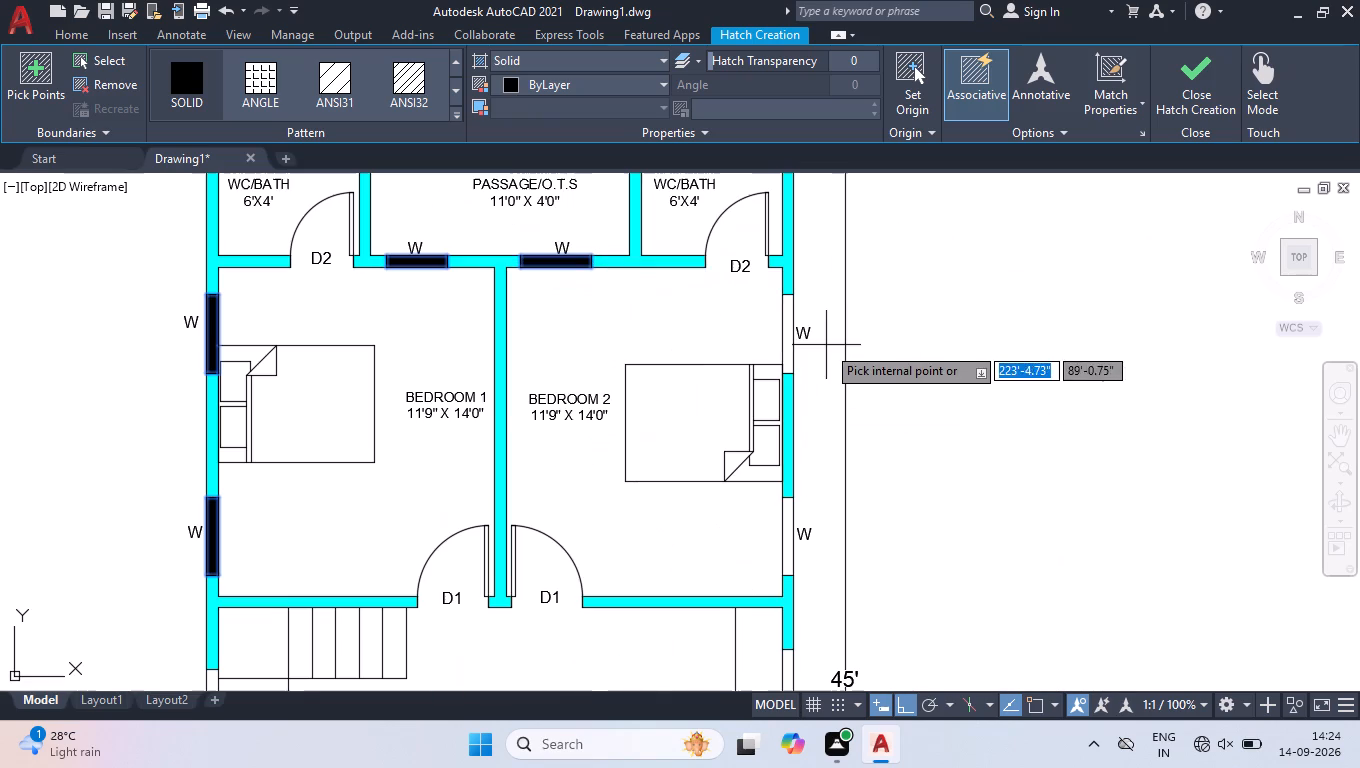
pyautogui.click(788, 338)
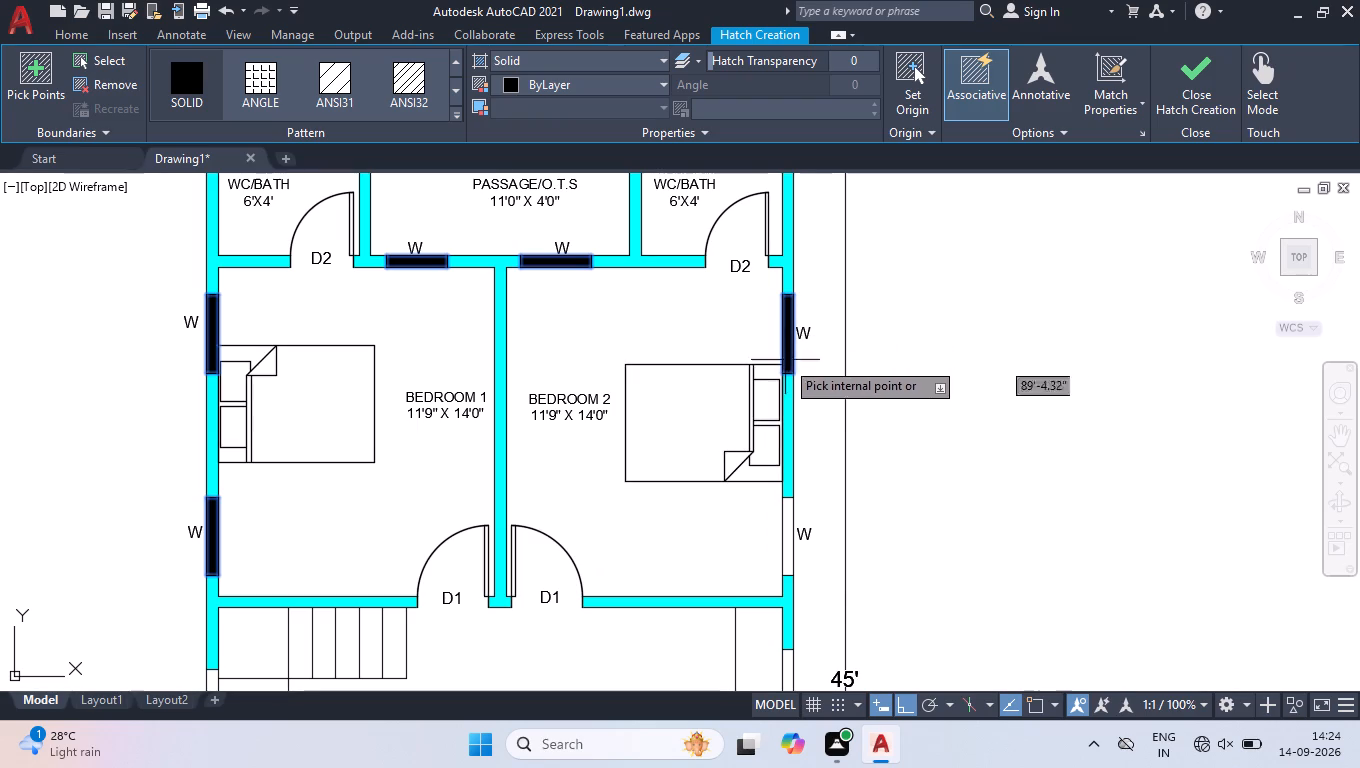
pyautogui.click(789, 540)
# Fill the kitchen's east and south windows, the lobby's west window and the living room's west and south windows, then finish the hatch.
pyautogui.scroll(-2, 764, 431)
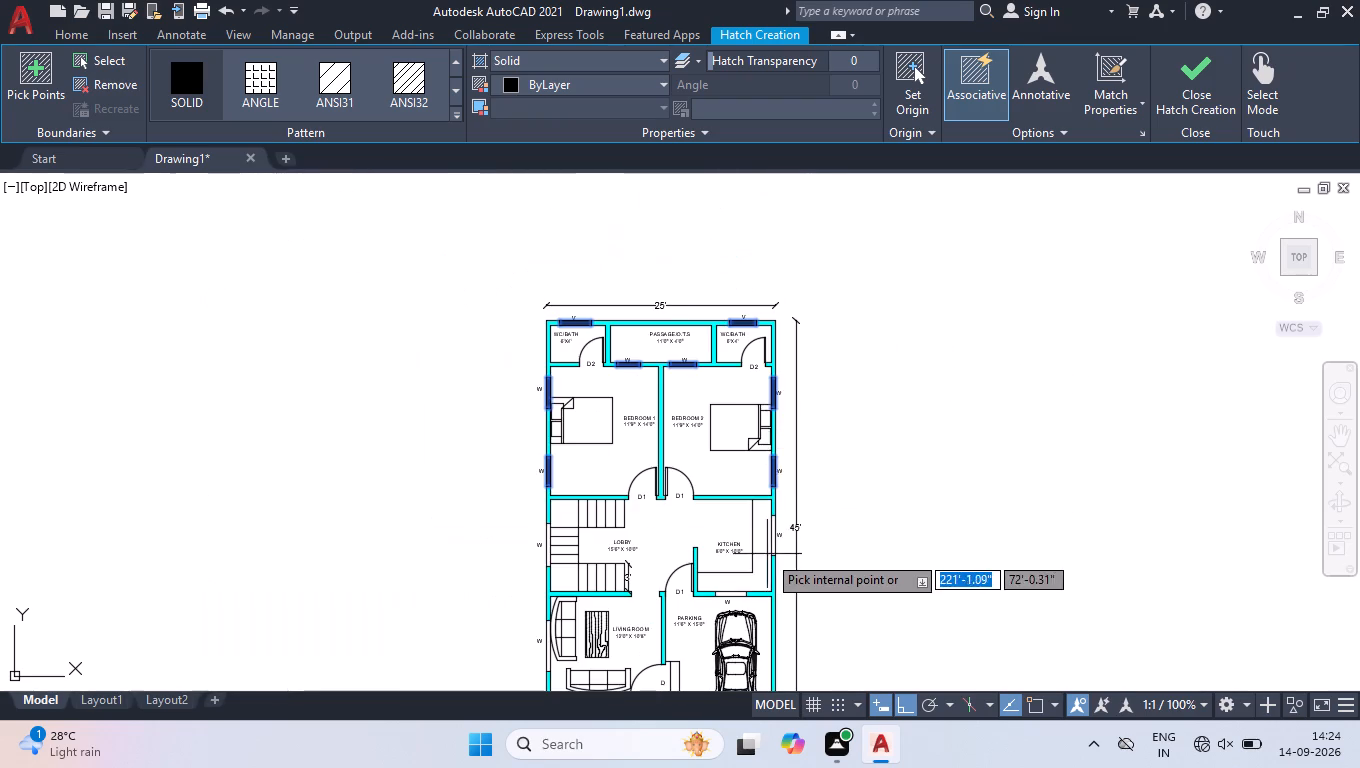
pyautogui.scroll(2, 767, 554)
pyautogui.click(777, 518)
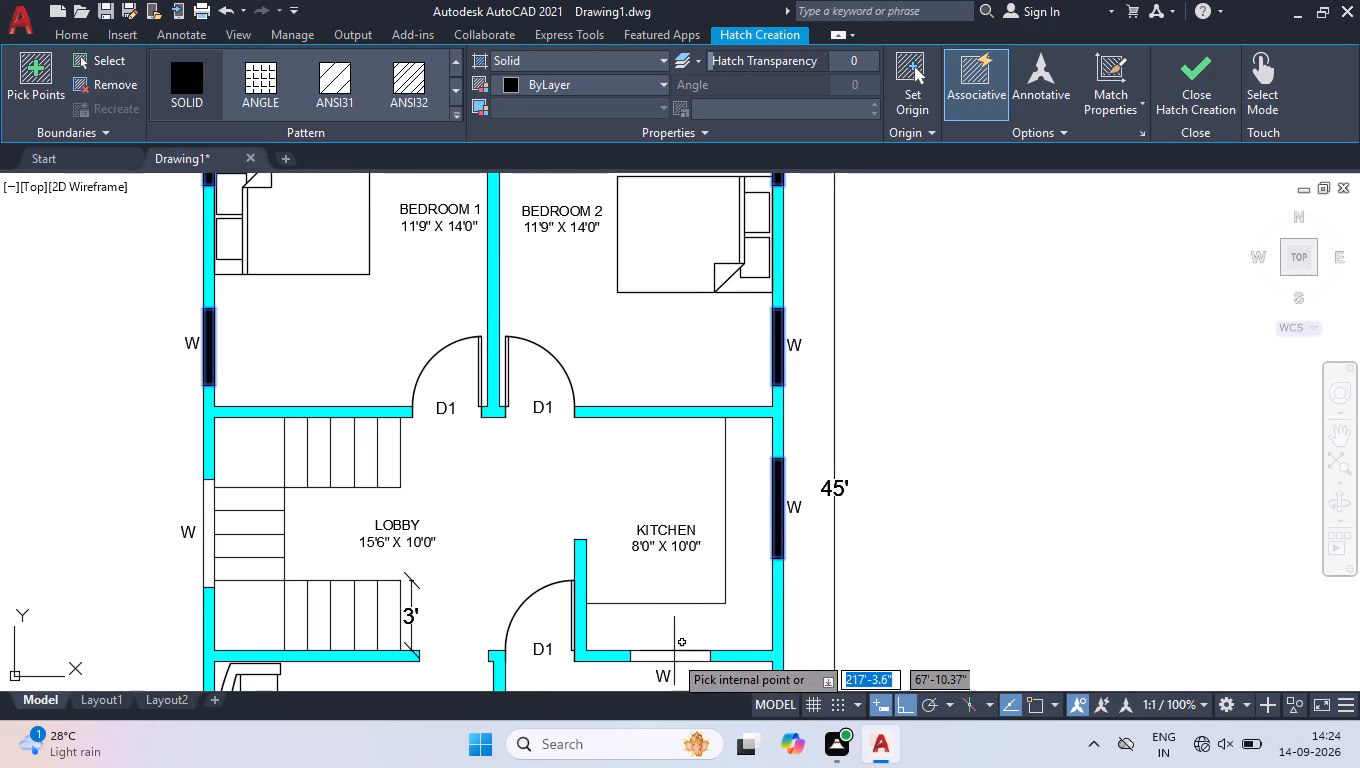
pyautogui.click(672, 656)
pyautogui.scroll(-2, 699, 481)
pyautogui.scroll(2, 491, 559)
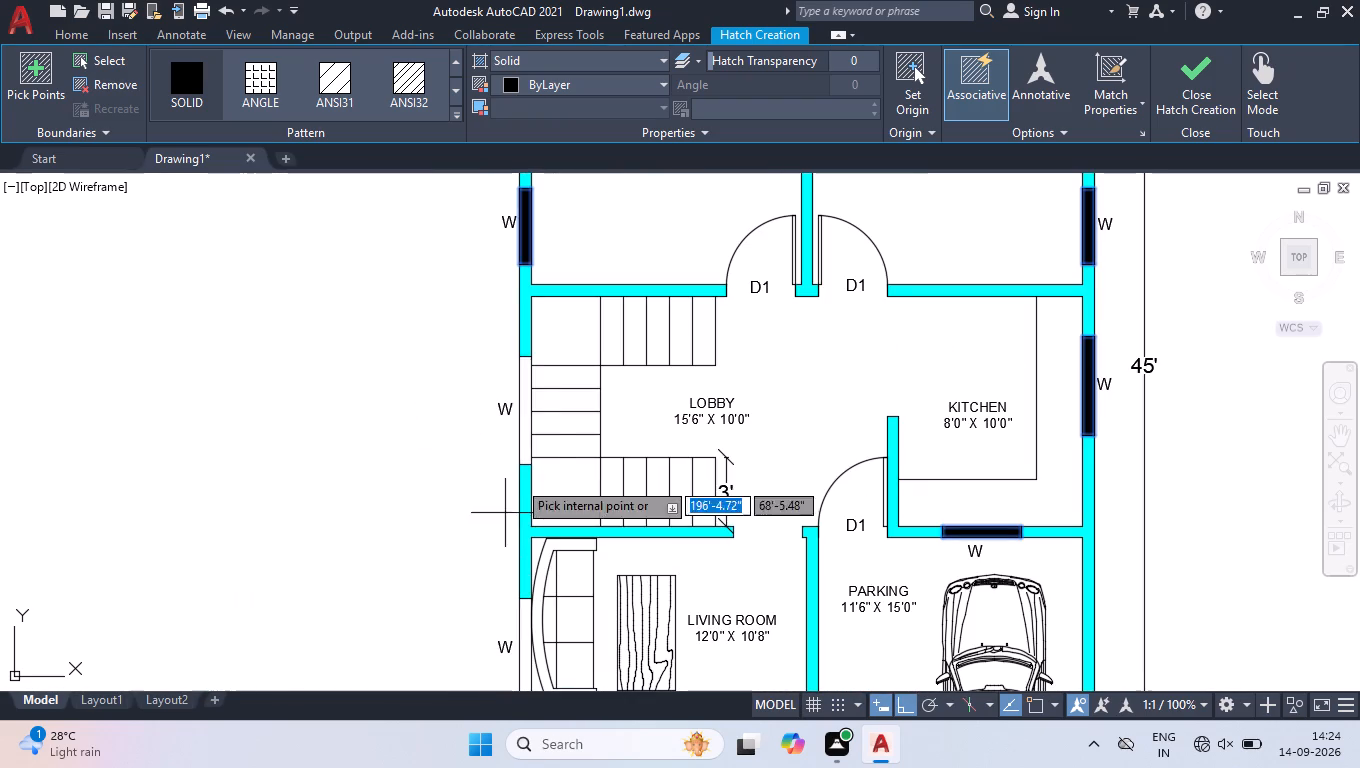
pyautogui.click(522, 425)
pyautogui.scroll(-3, 535, 447)
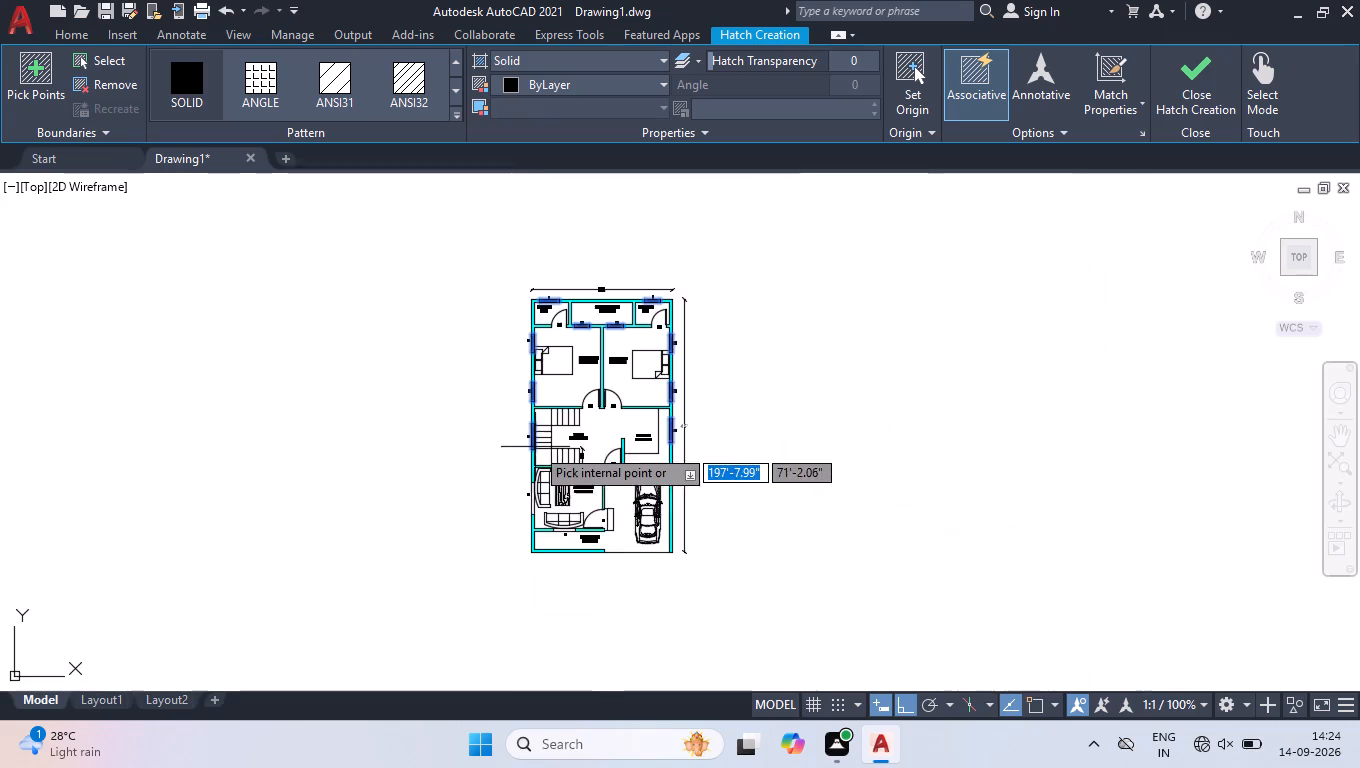
pyautogui.scroll(2, 525, 499)
pyautogui.click(538, 513)
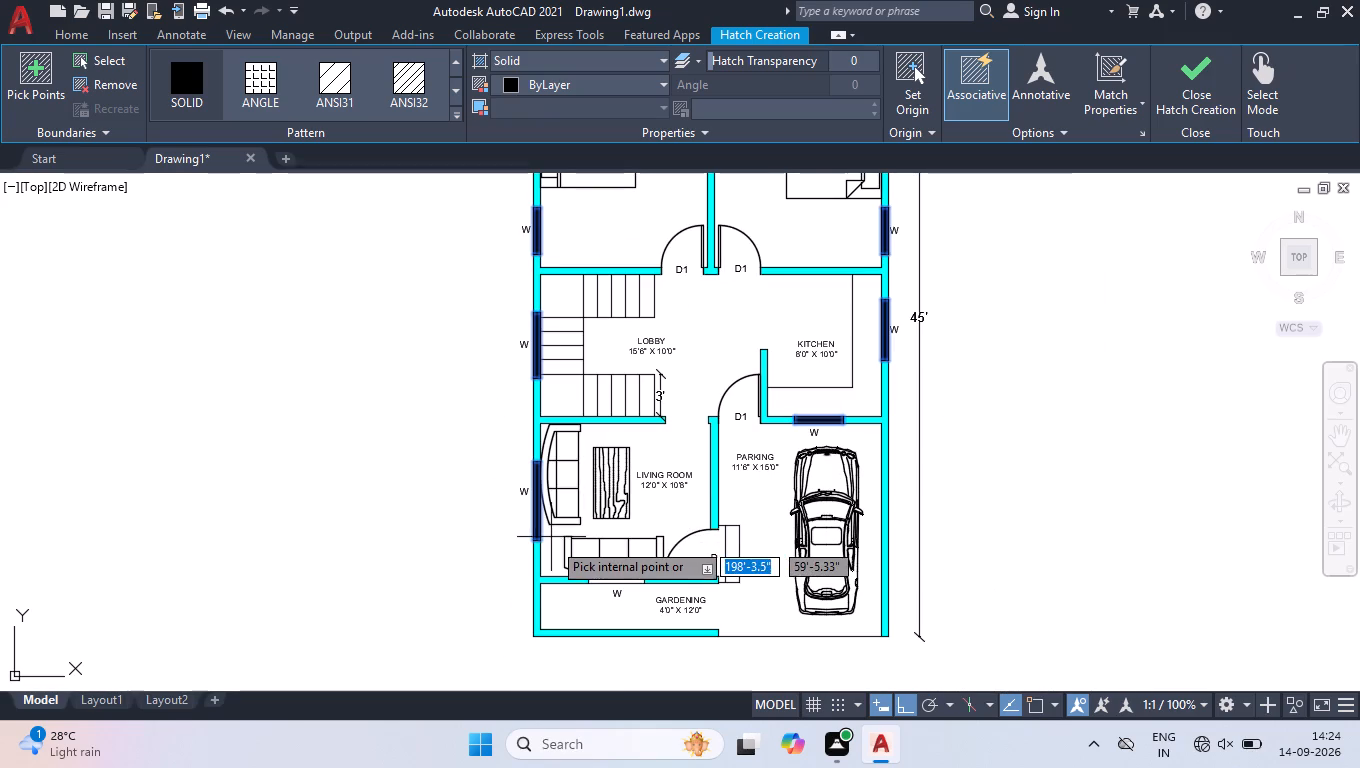
pyautogui.click(621, 582)
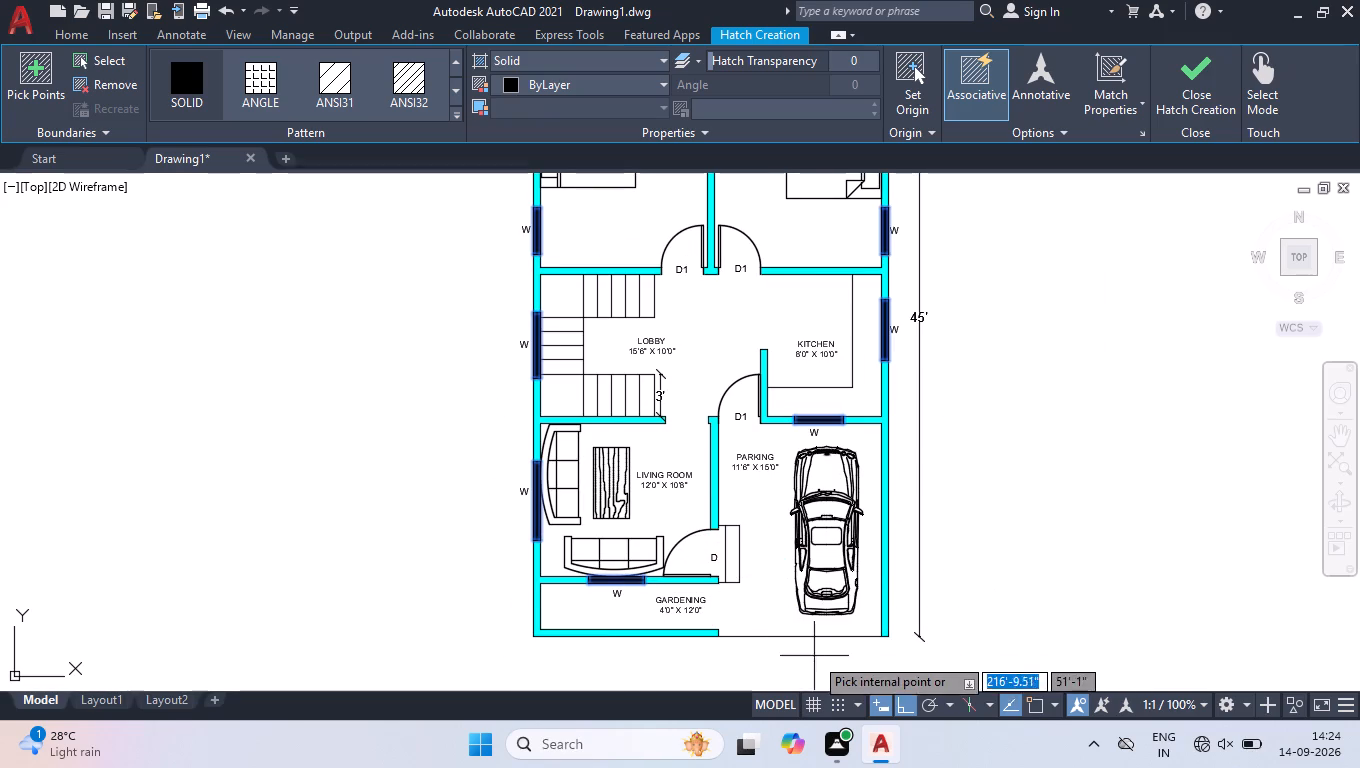
pyautogui.press('Return')
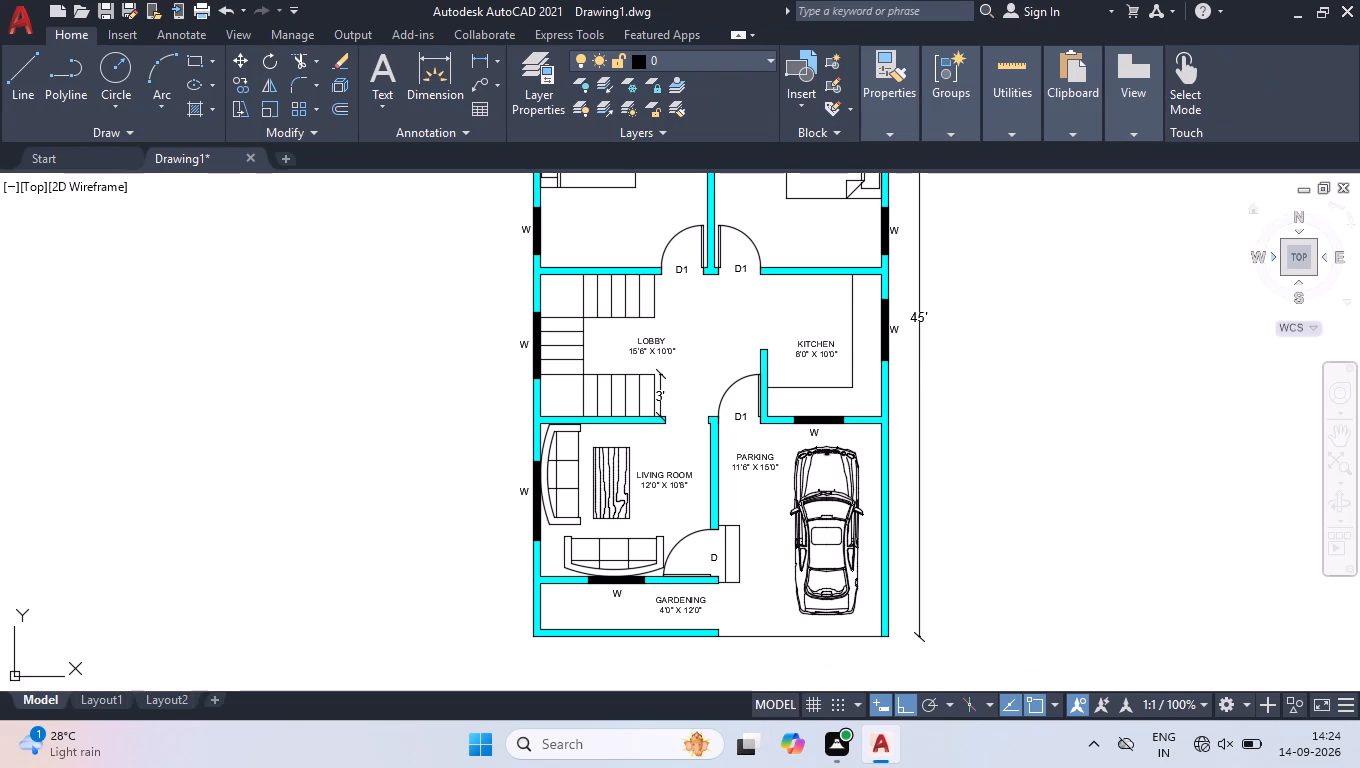
# Stretch the east end line of the garden's south wall north to the living room wall's lower corner, closing the gardening area.
pyautogui.click(1293, 257)
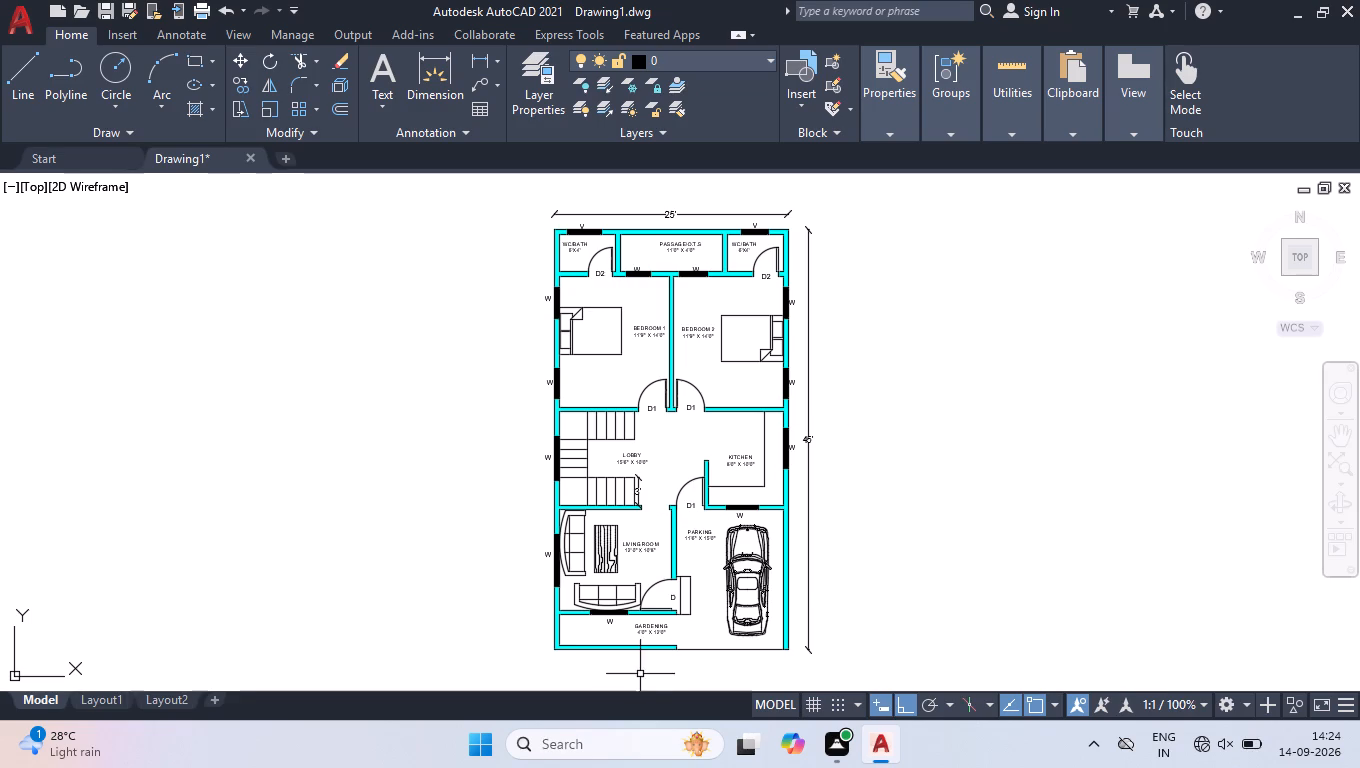
pyautogui.scroll(4, 671, 634)
pyautogui.scroll(-2, 649, 475)
pyautogui.scroll(2, 619, 586)
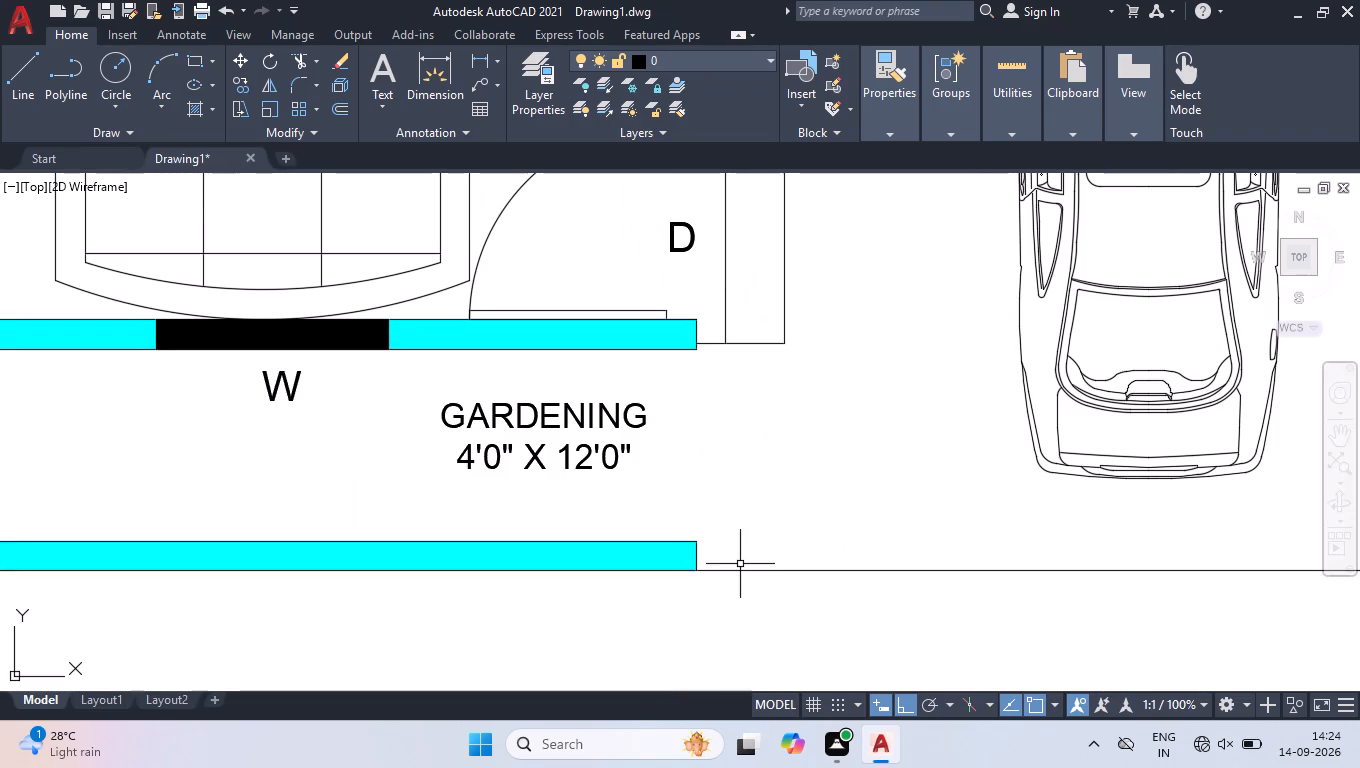
pyautogui.click(696, 555)
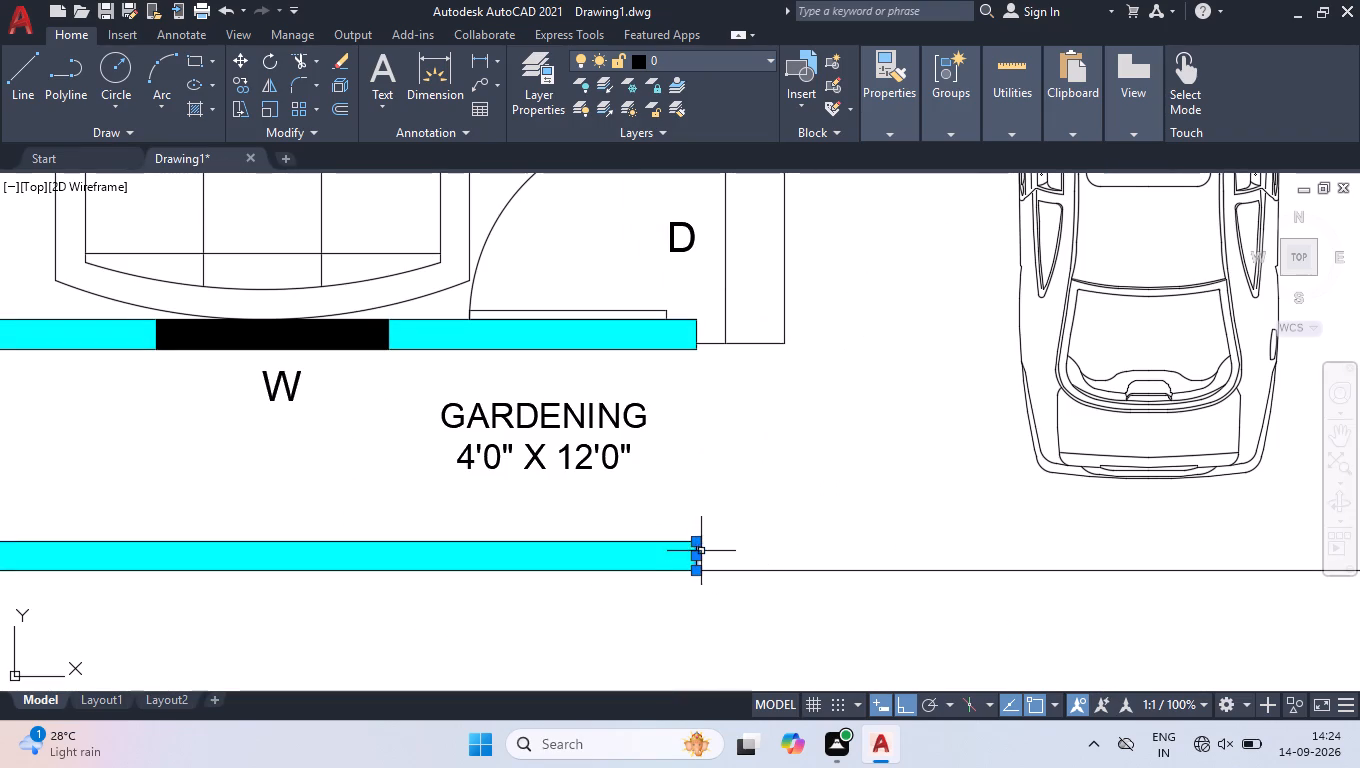
pyautogui.click(696, 541)
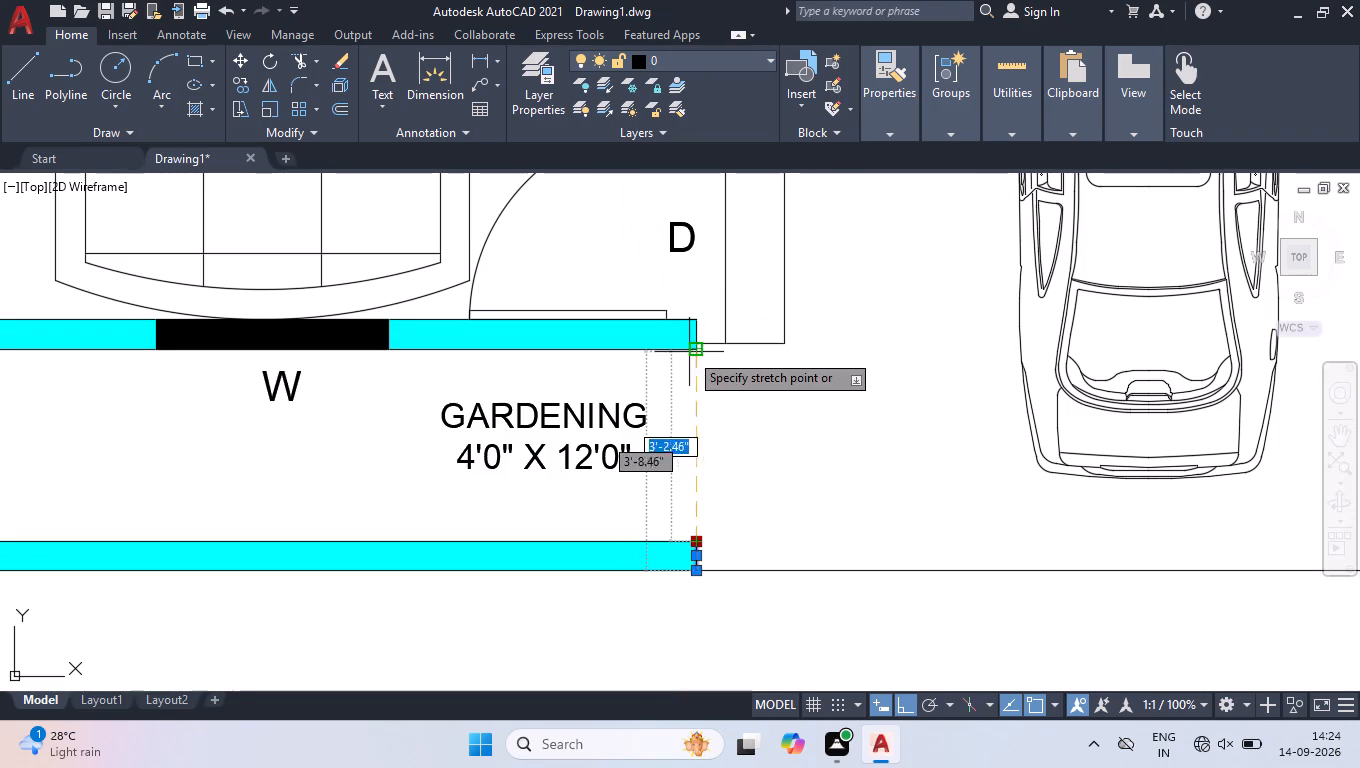
pyautogui.click(697, 350)
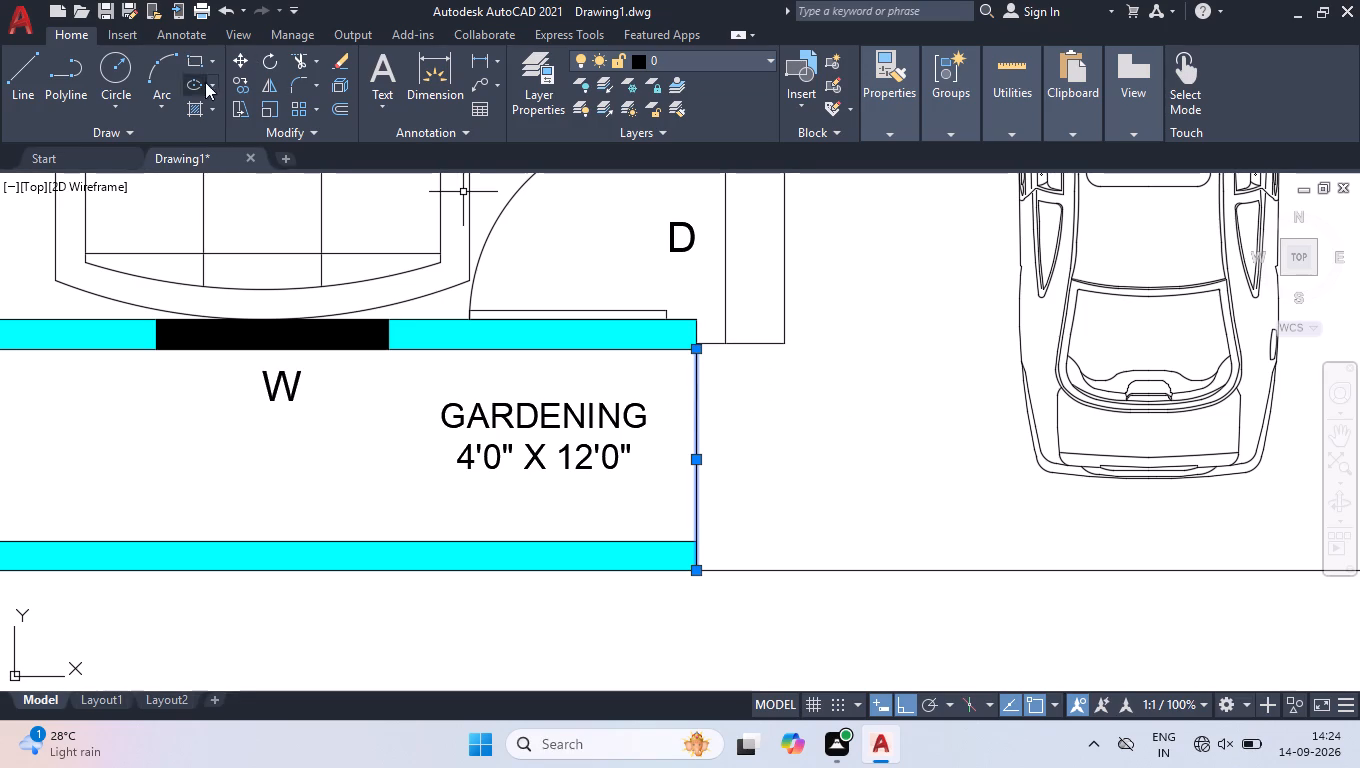
# Hatch the gardening area with the GRASS pattern in dark green, colour 19,103,52.
pyautogui.click(188, 109)
pyautogui.click(616, 78)
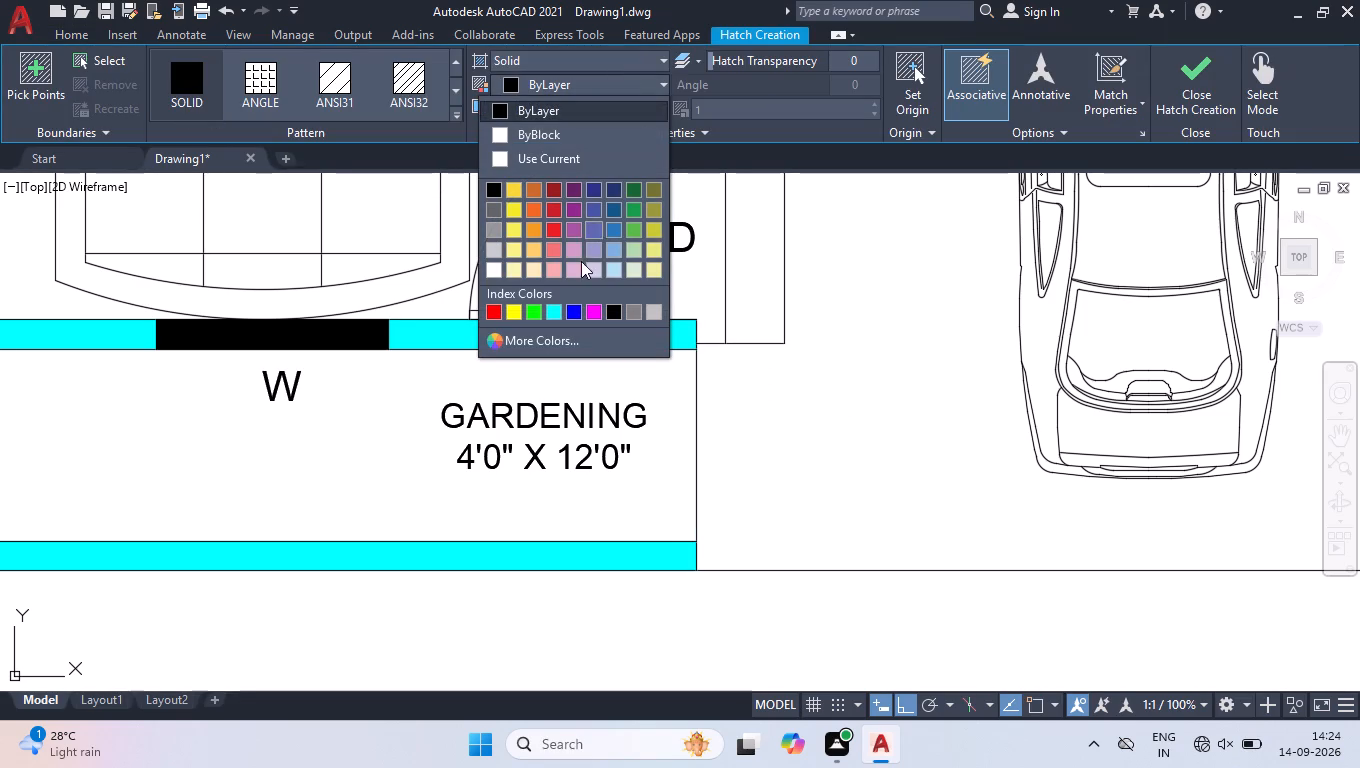
pyautogui.click(629, 192)
pyautogui.click(457, 115)
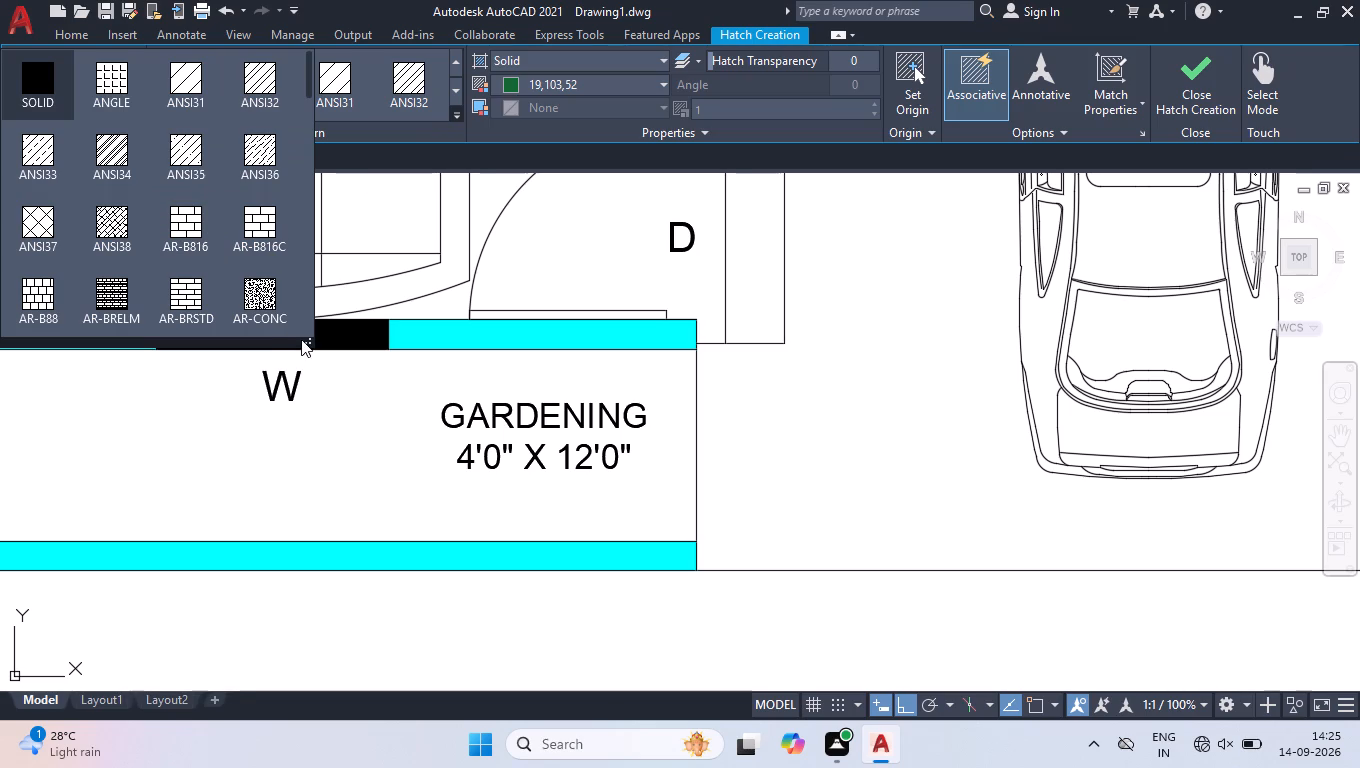
pyautogui.moveTo(306, 342); pyautogui.dragTo(1029, 529)
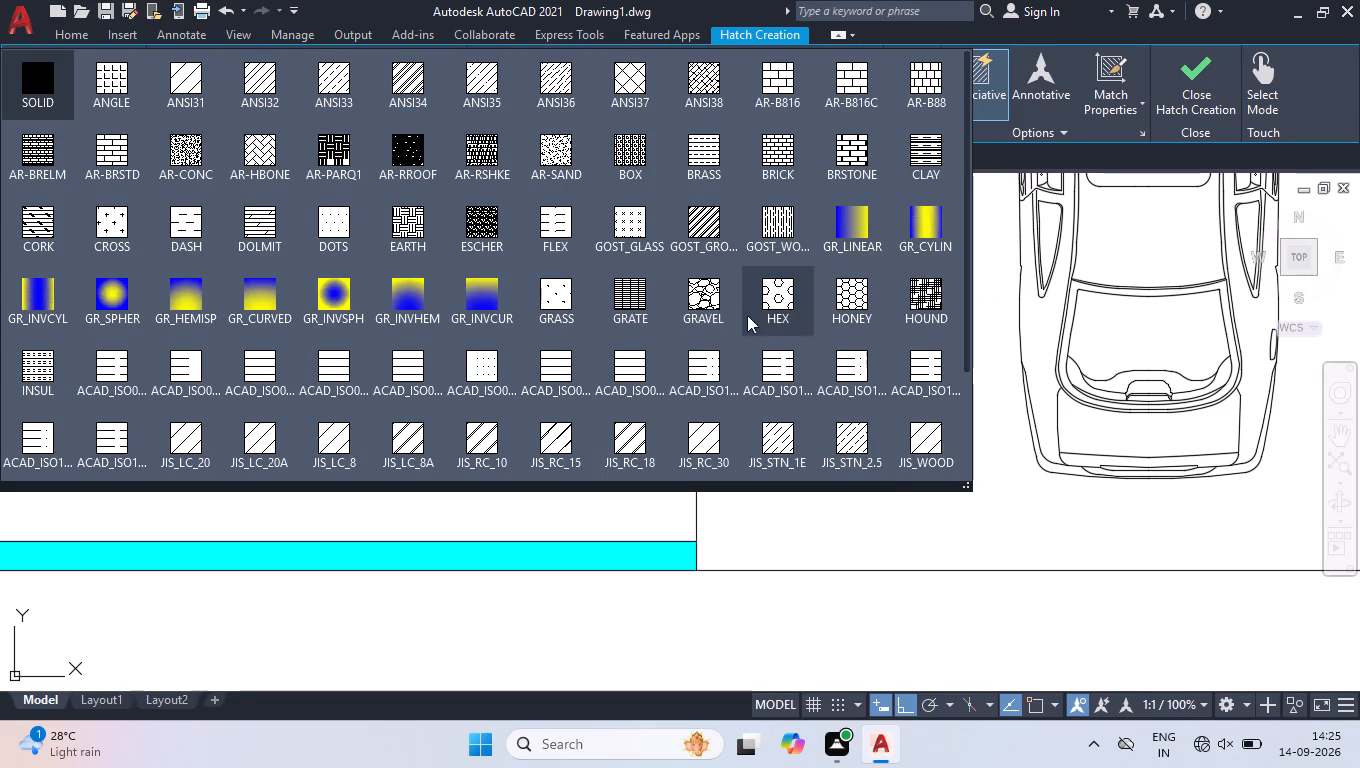
pyautogui.scroll(-3, 623, 288)
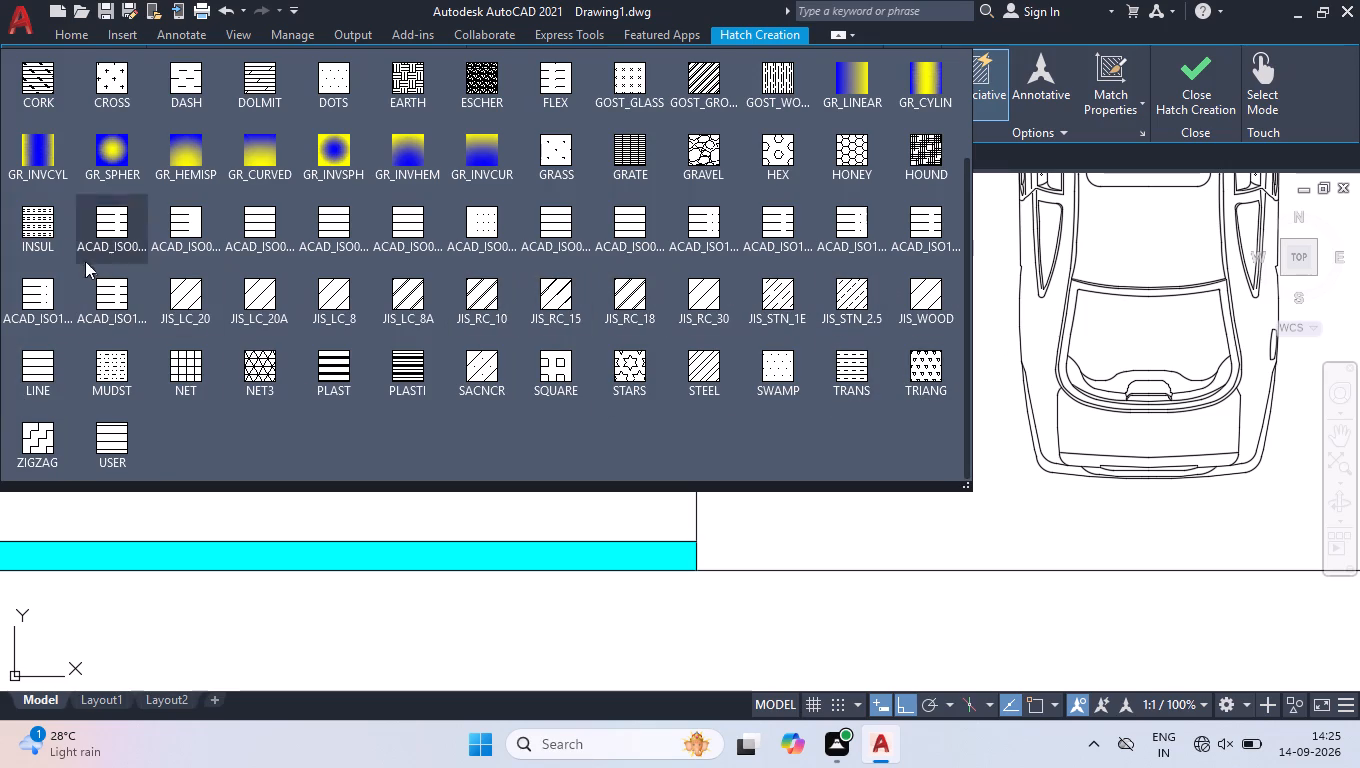
pyautogui.click(571, 154)
pyautogui.scroll(-2, 625, 312)
pyautogui.click(508, 373)
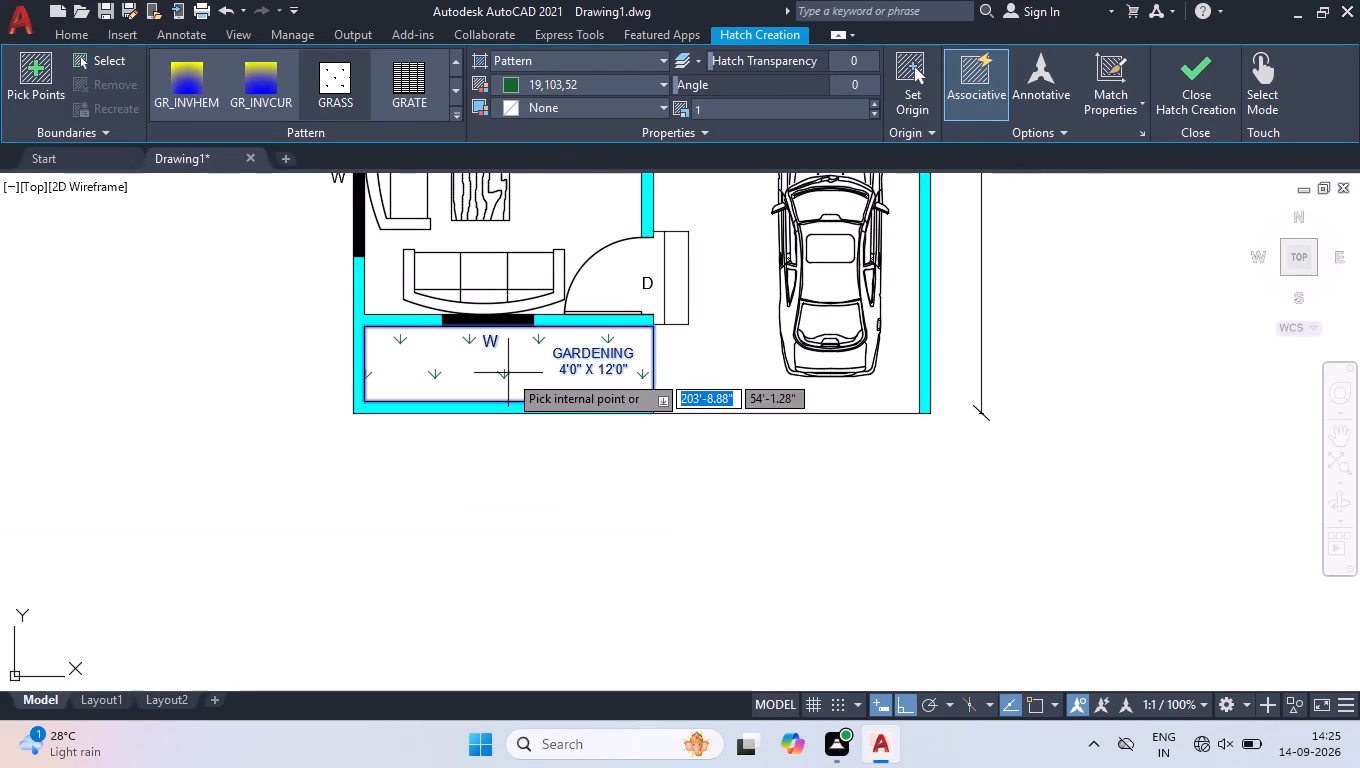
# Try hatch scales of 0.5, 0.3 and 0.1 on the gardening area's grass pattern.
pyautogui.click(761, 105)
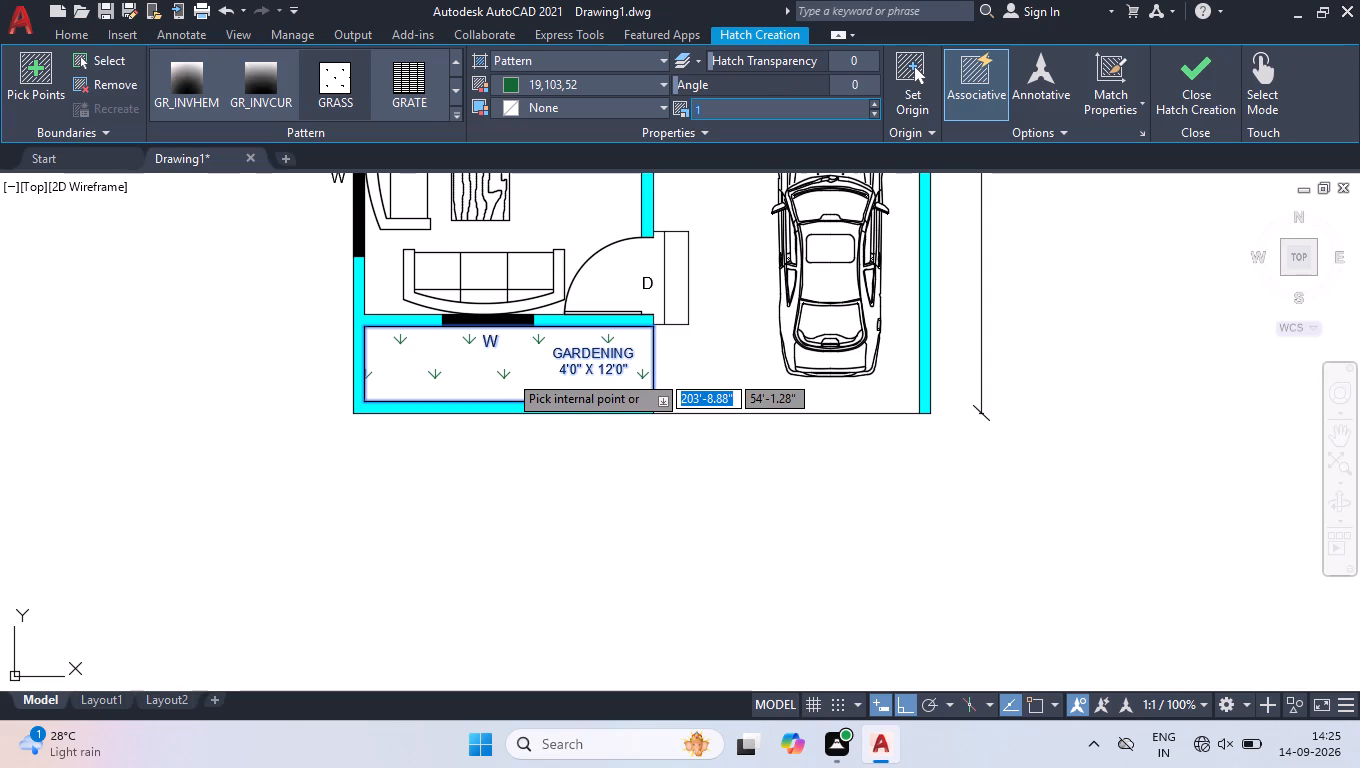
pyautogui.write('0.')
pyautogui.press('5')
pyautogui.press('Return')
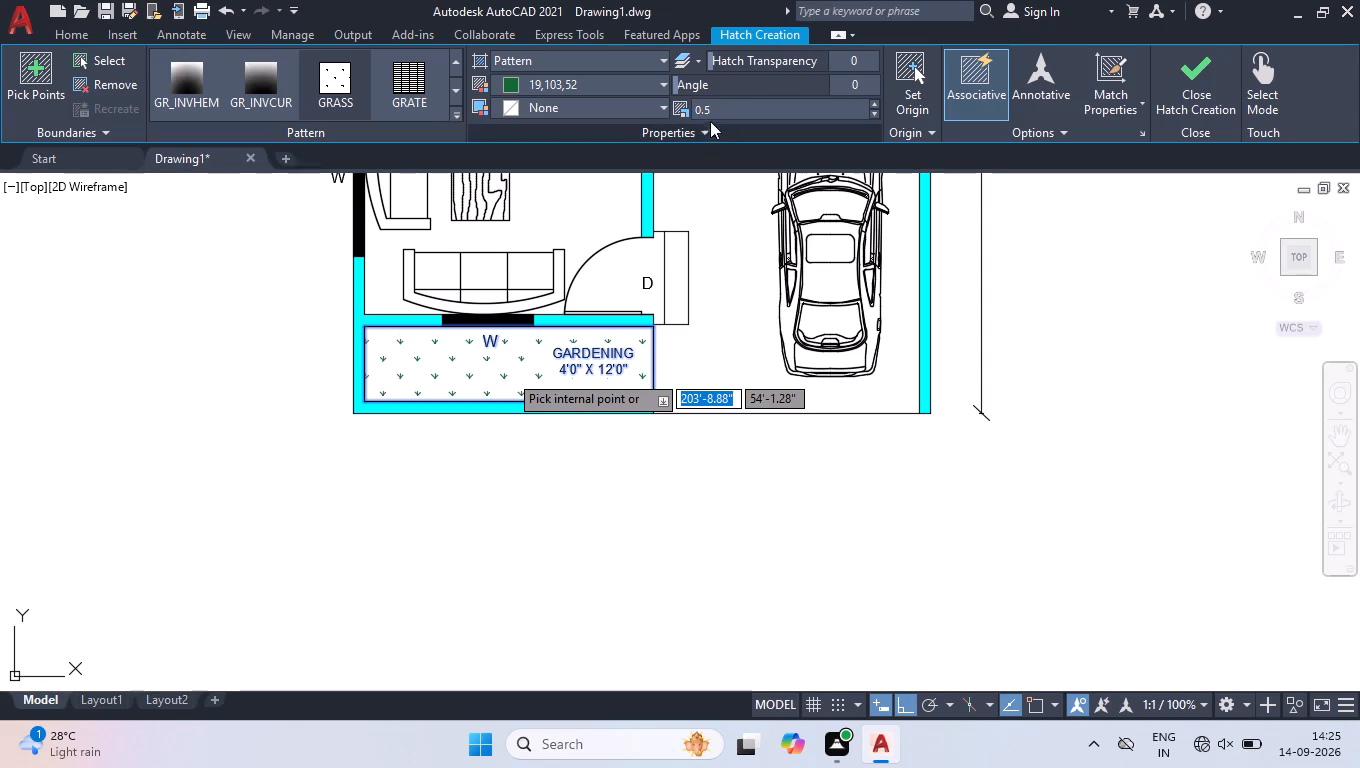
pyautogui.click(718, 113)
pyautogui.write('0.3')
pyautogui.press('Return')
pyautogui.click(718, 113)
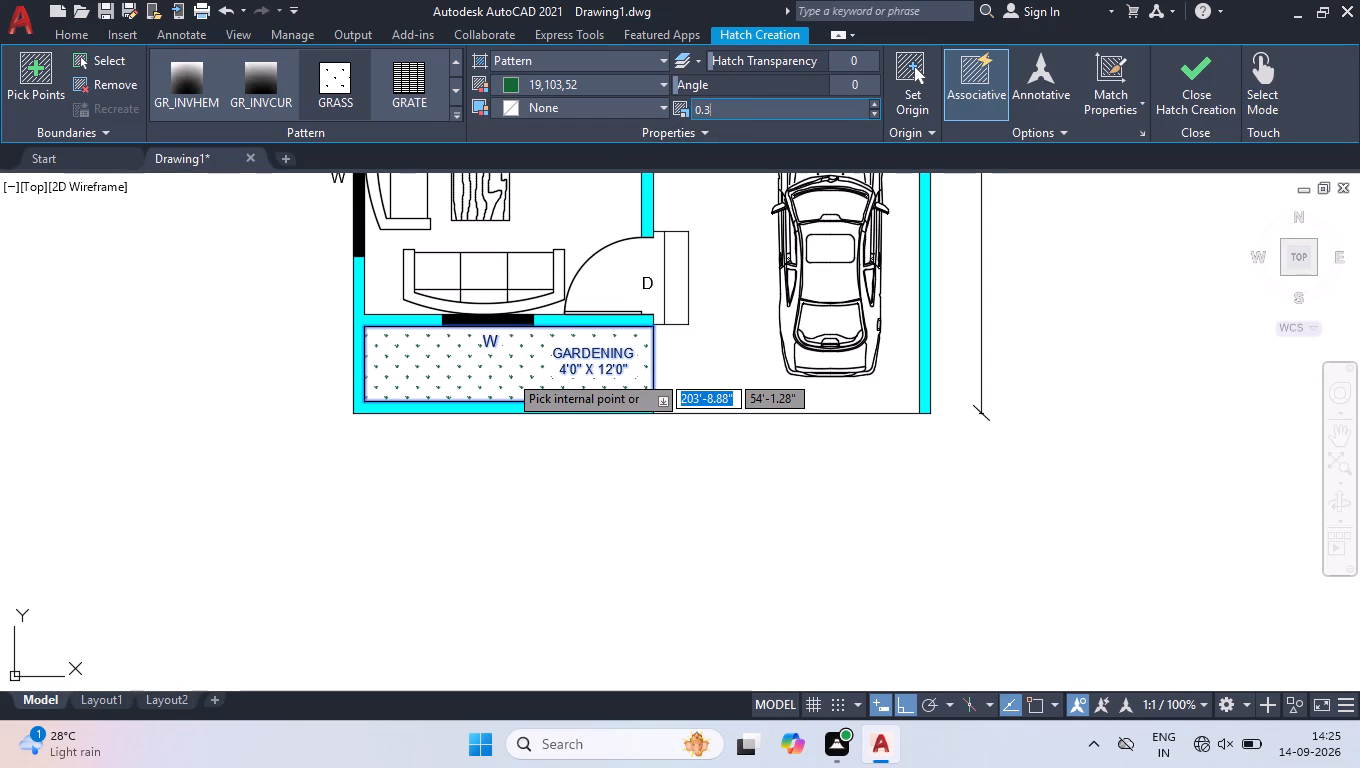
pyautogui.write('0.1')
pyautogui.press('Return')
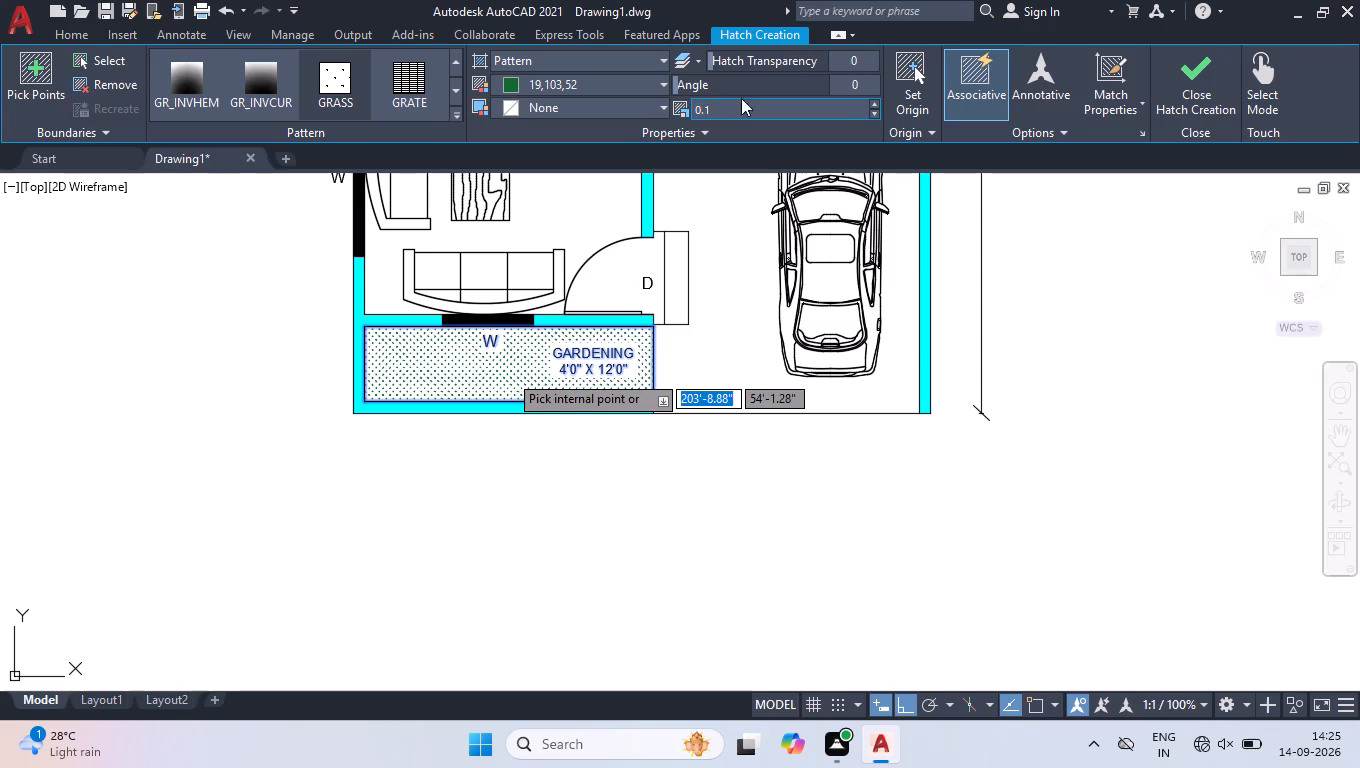
# Set the gardening area's grass hatch scale to 0.2.
pyautogui.click(753, 104)
pyautogui.write('0.2')
pyautogui.press('Return')
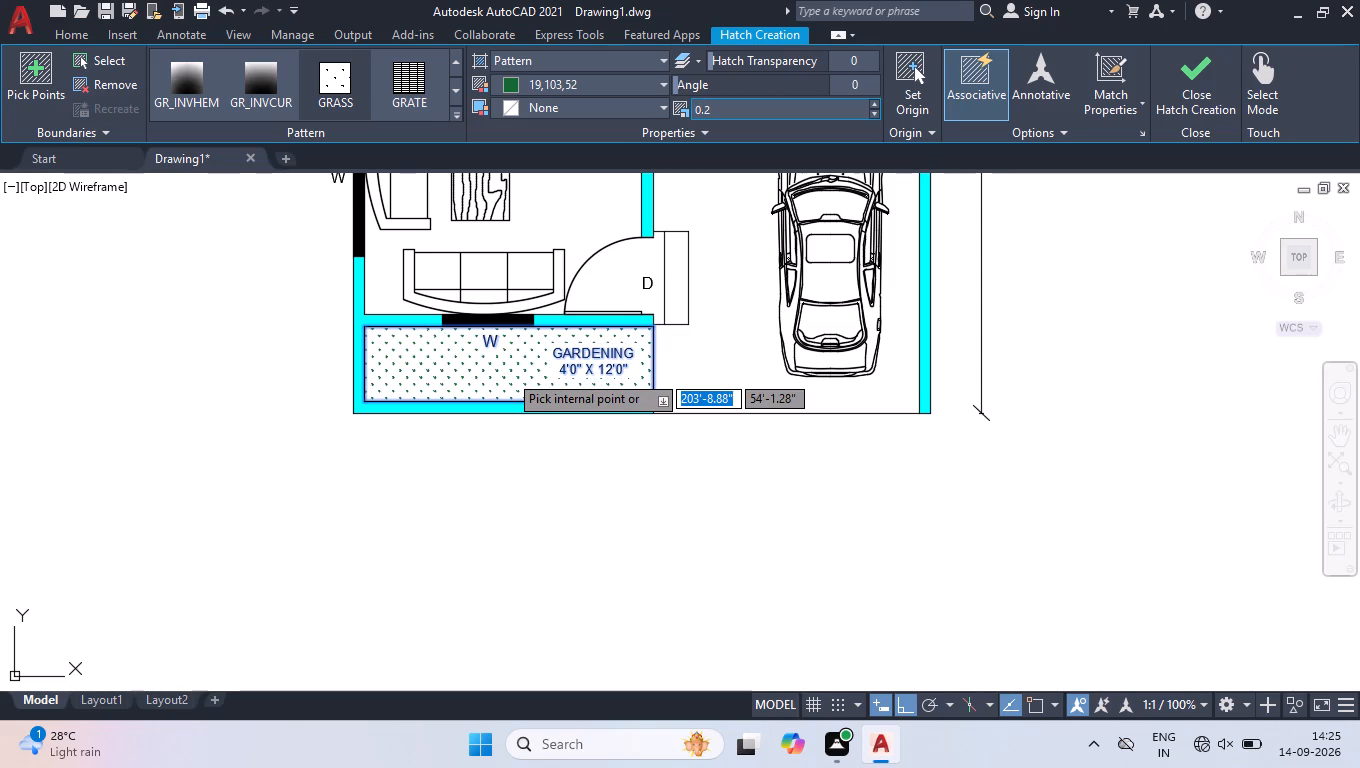
# Finish the gardening area's grass hatch.
pyautogui.press('Return')
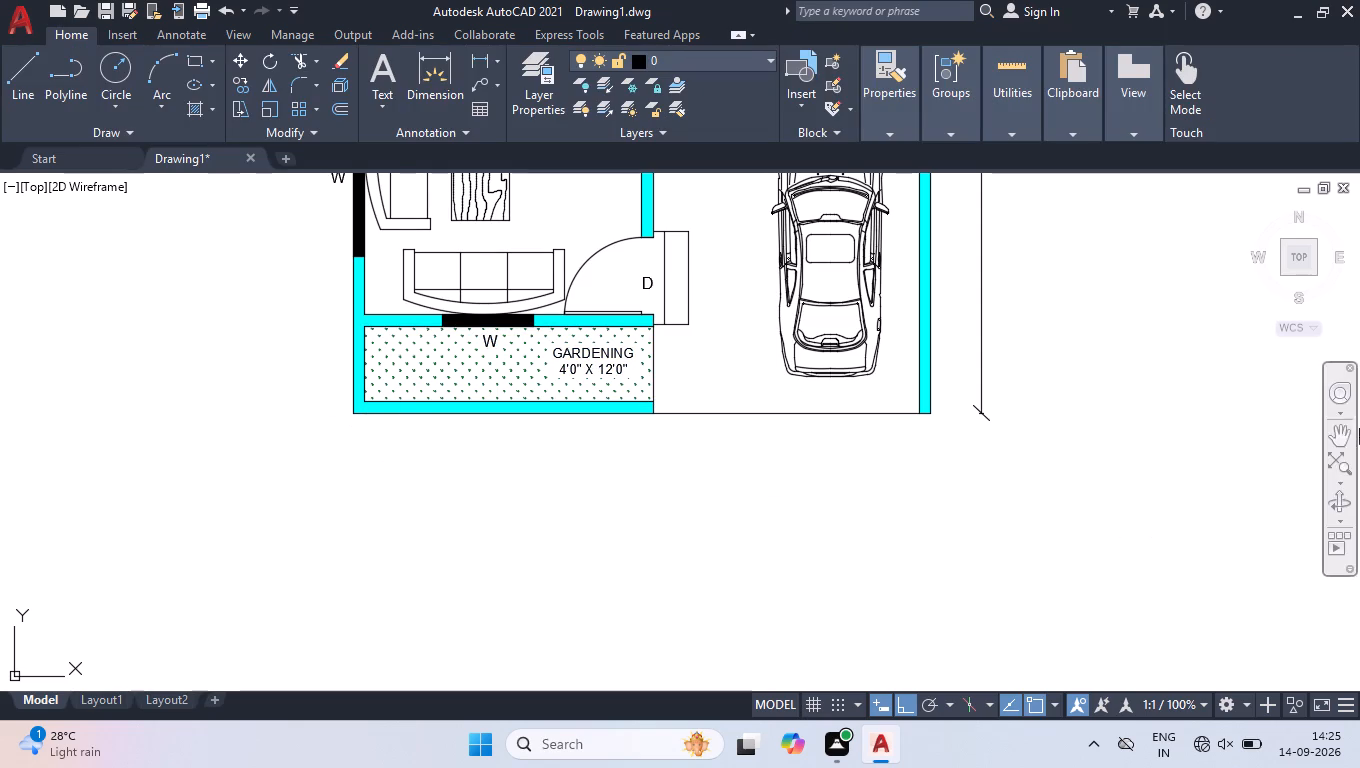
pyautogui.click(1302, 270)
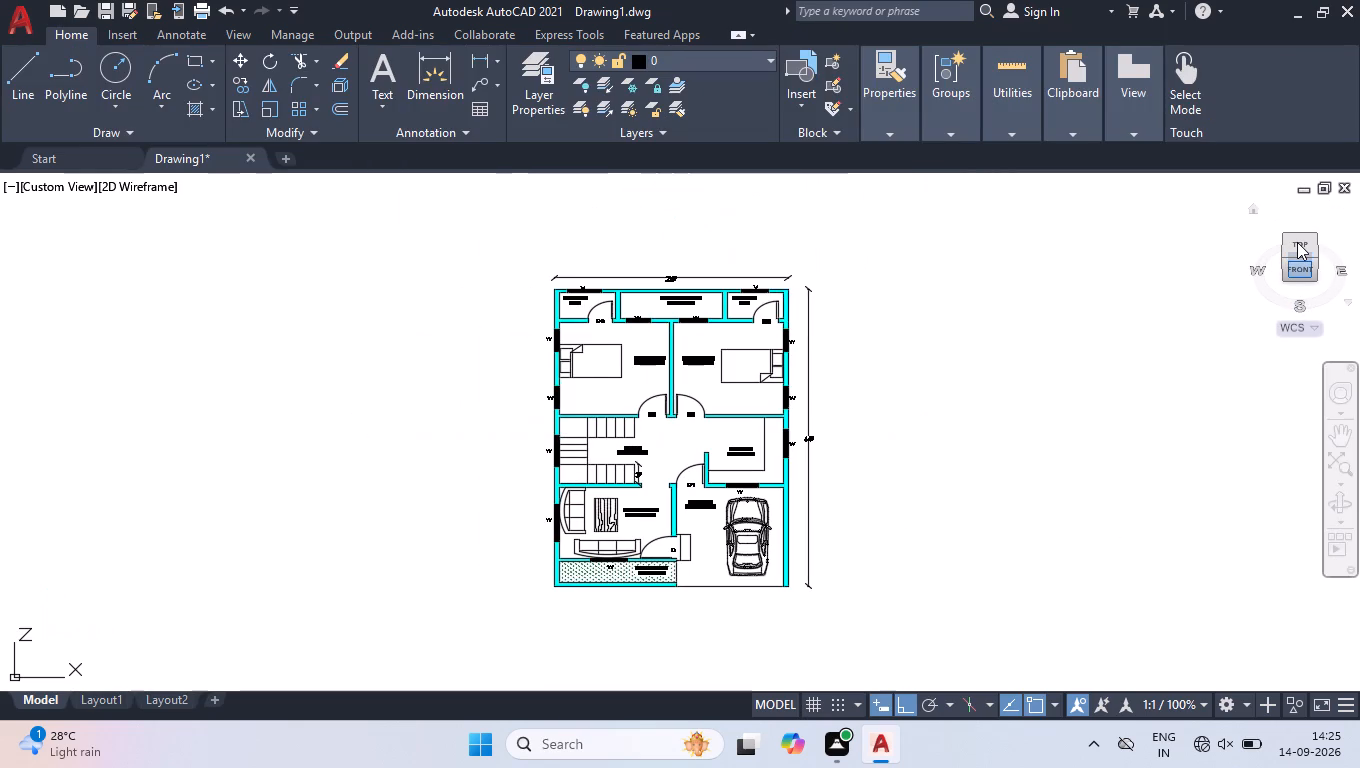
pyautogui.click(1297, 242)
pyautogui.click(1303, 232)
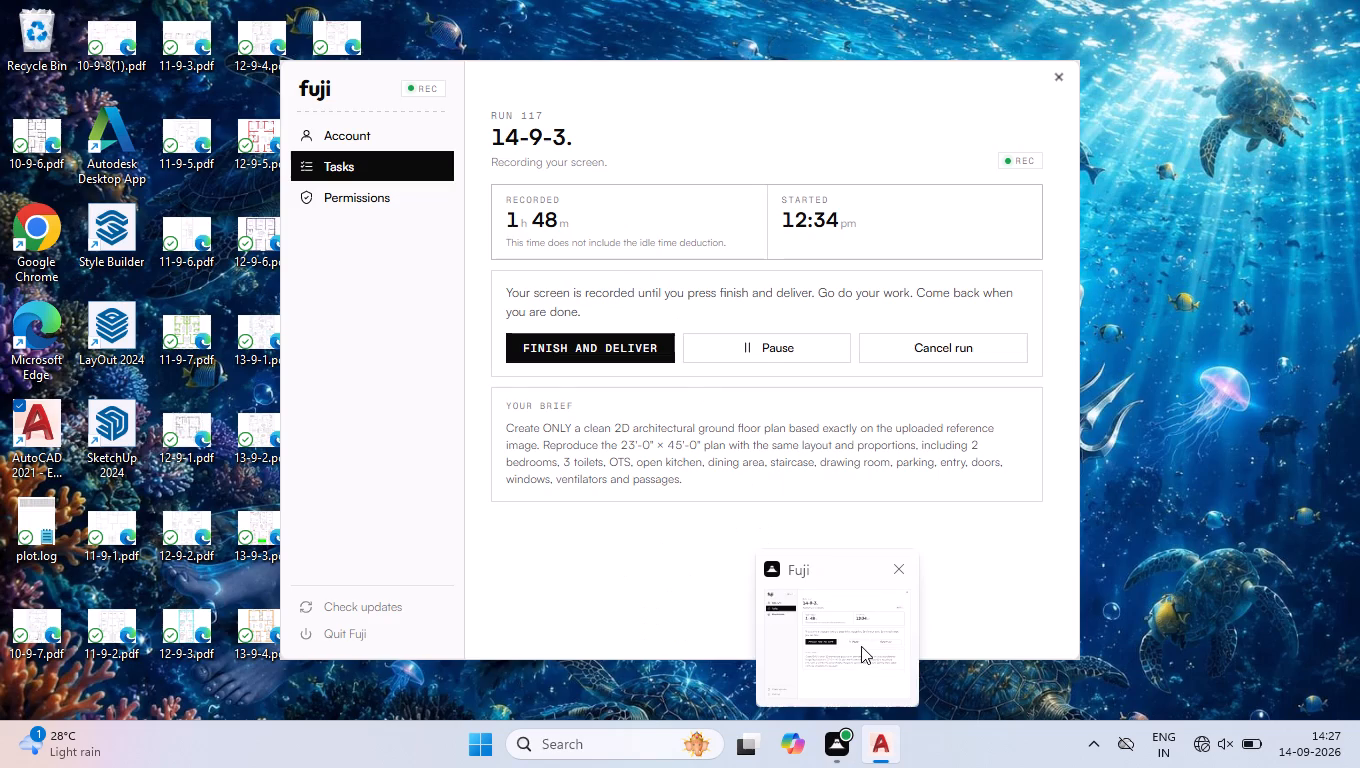
# Delete the default viewport from Layout1.
pyautogui.click(109, 703)
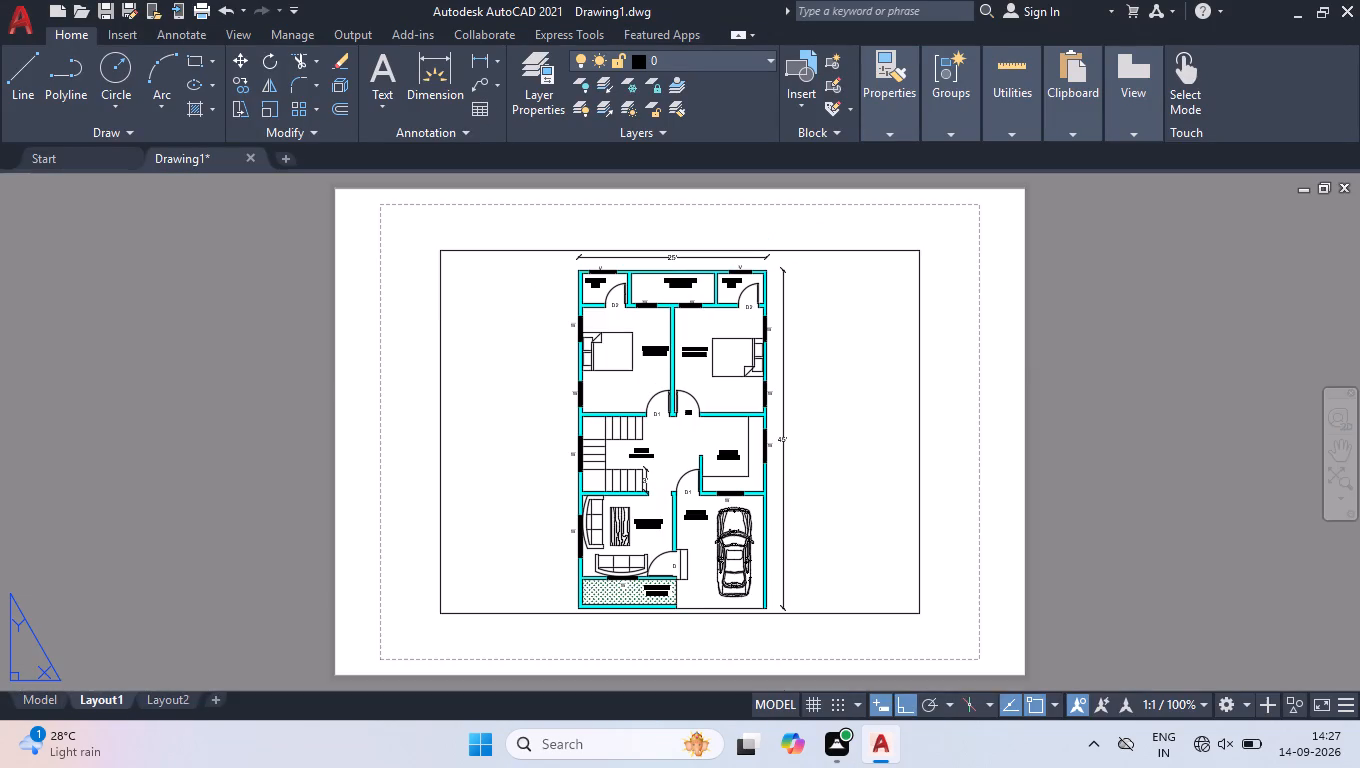
pyautogui.click(483, 249)
pyautogui.press('Delete')
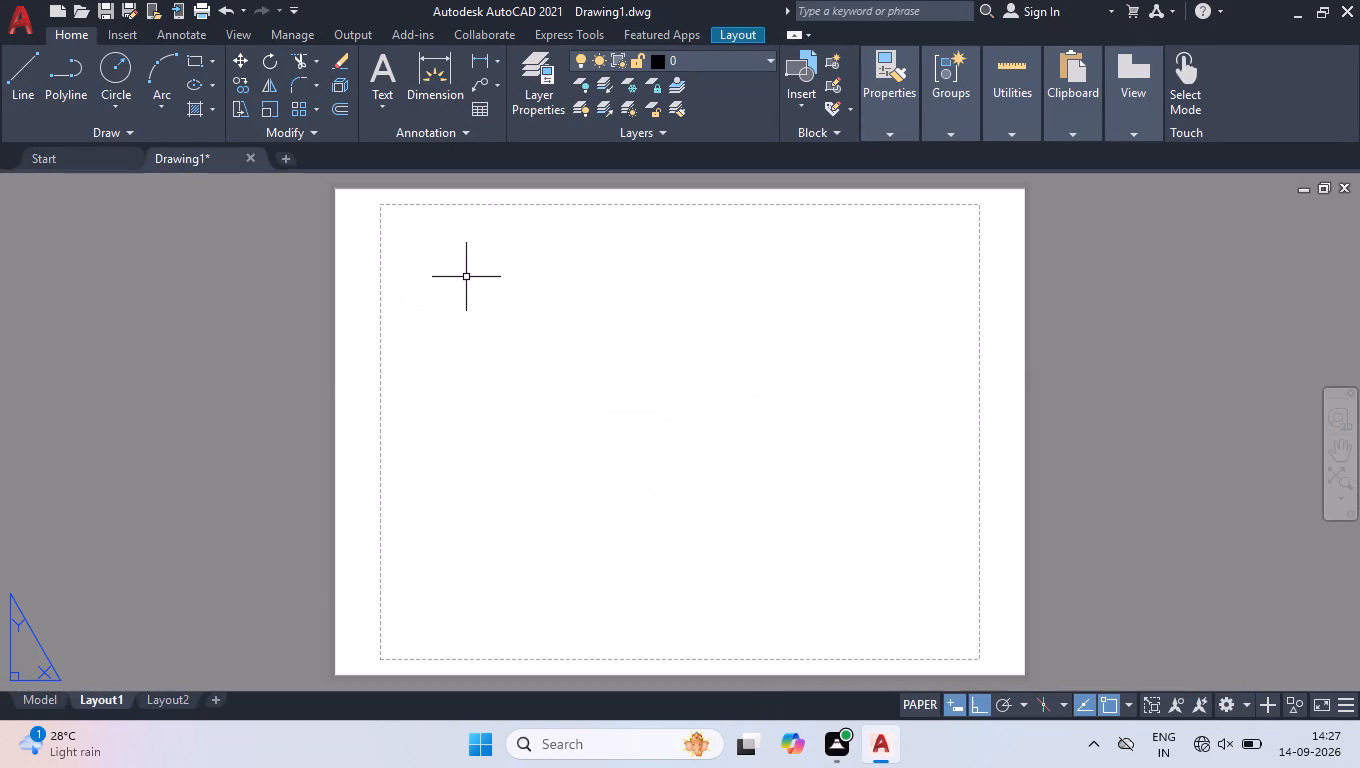
# Modify Layout1's page setup to plot with DWG To PDF.pc3 on ISO full bleed A3 (420 x 297 mm) at Maximum quality.
pyautogui.rightClick(103, 704)
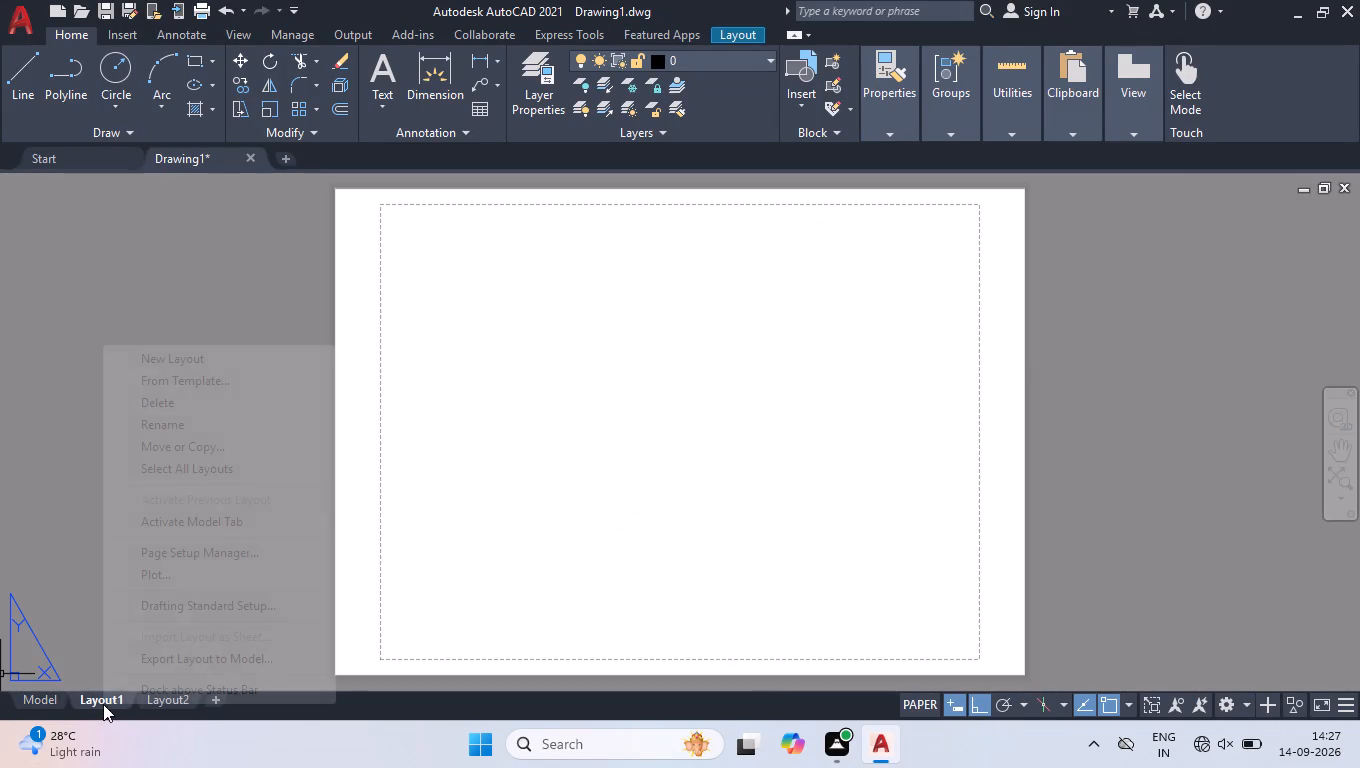
pyautogui.click(185, 550)
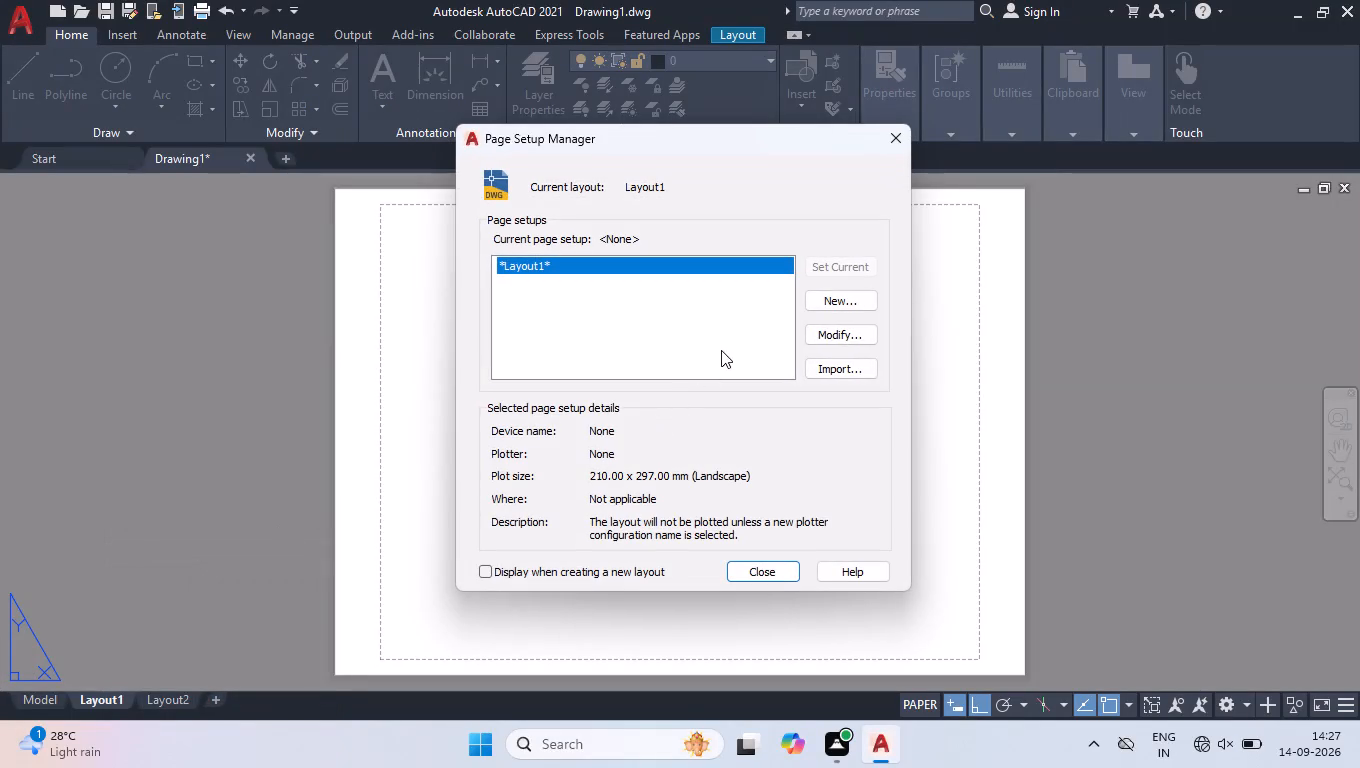
pyautogui.click(818, 336)
pyautogui.click(514, 217)
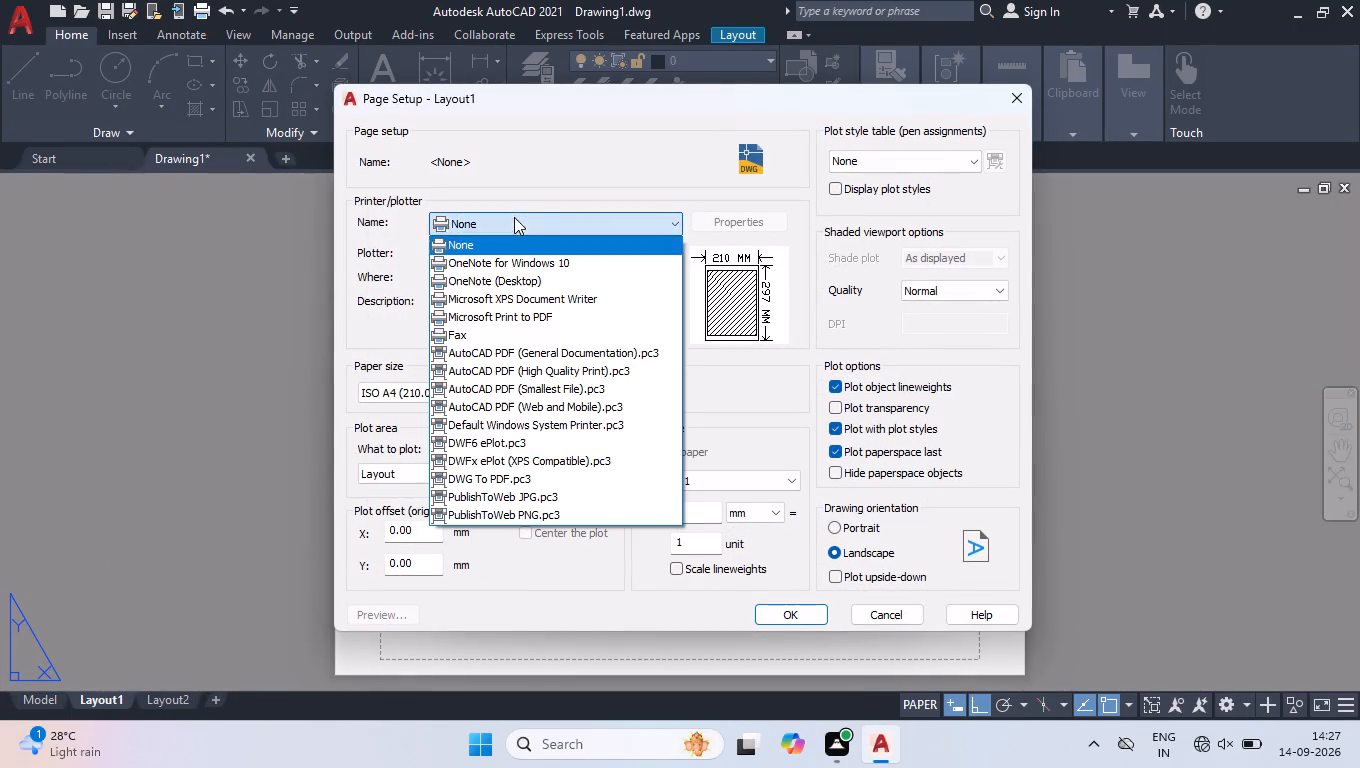
pyautogui.click(514, 480)
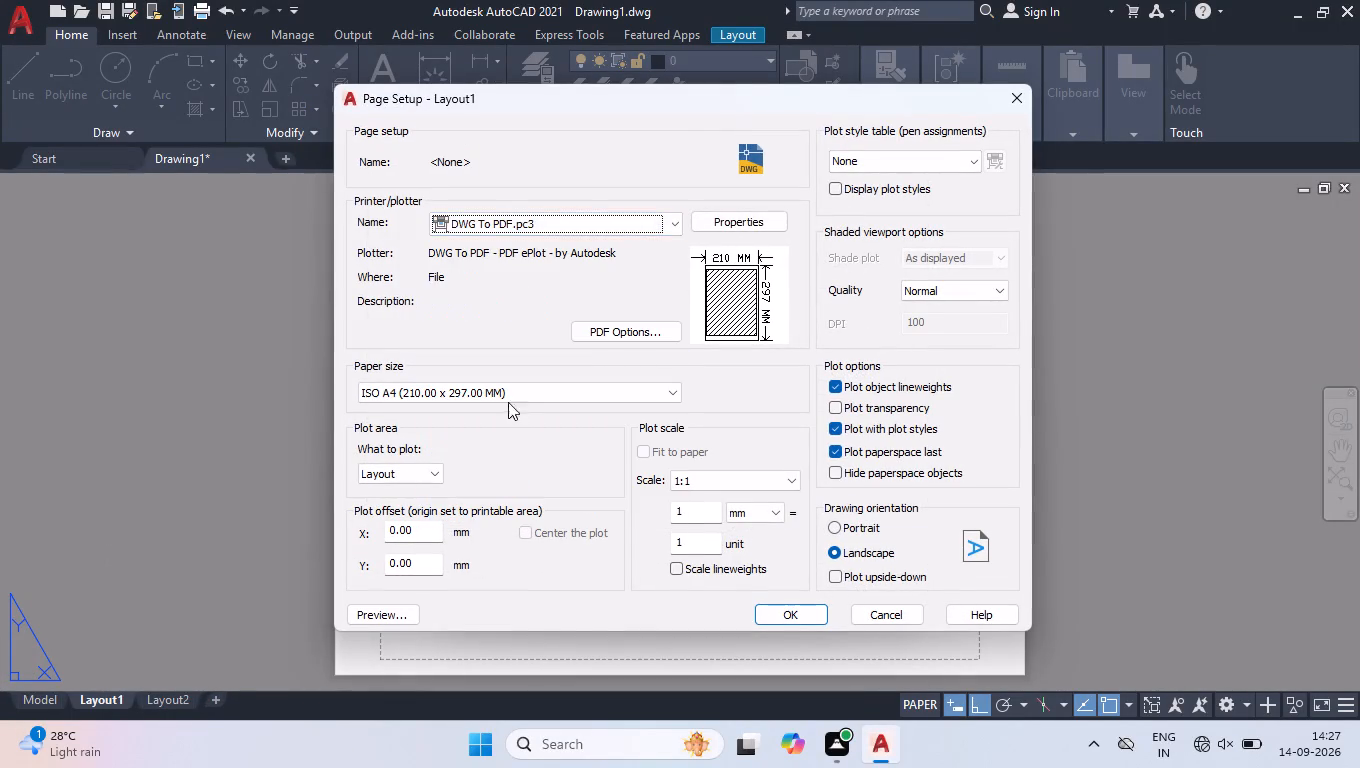
pyautogui.click(508, 398)
pyautogui.scroll(18, 497, 295)
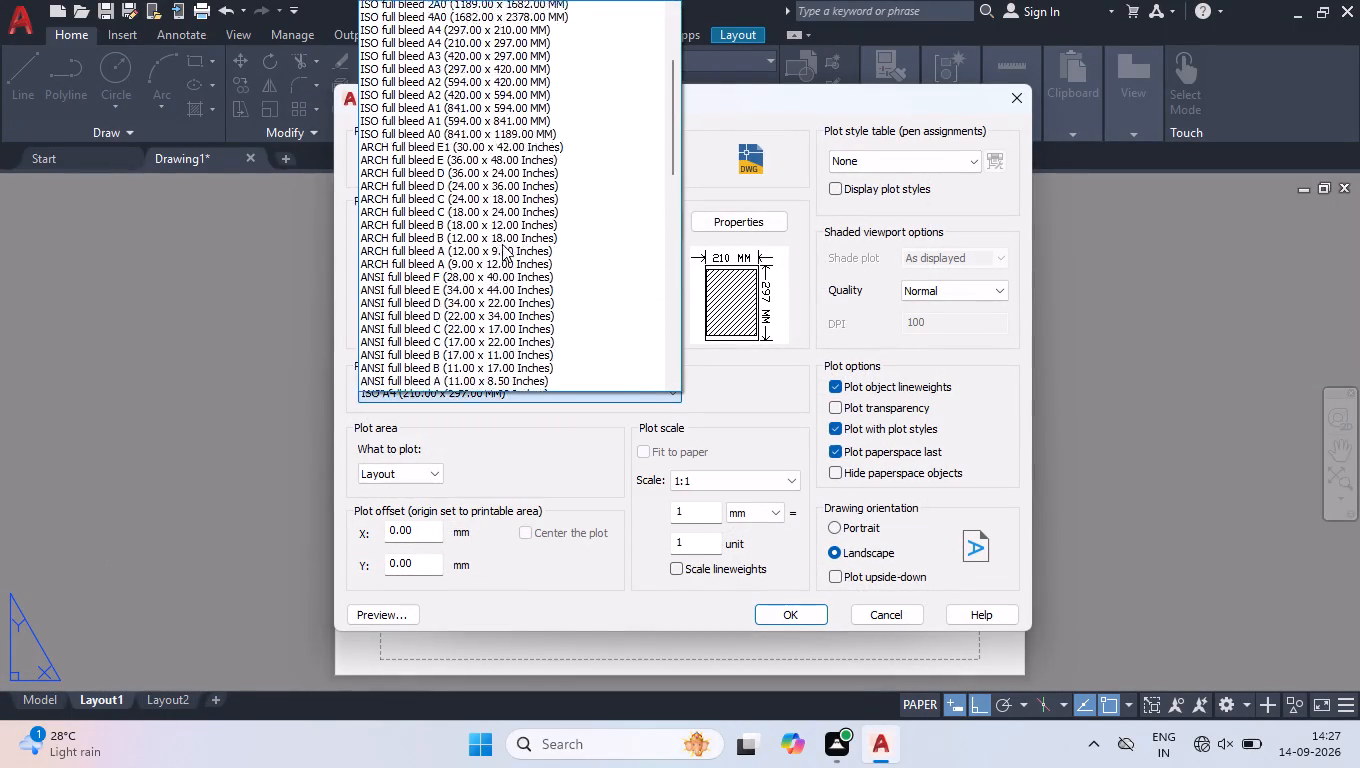
pyautogui.click(517, 142)
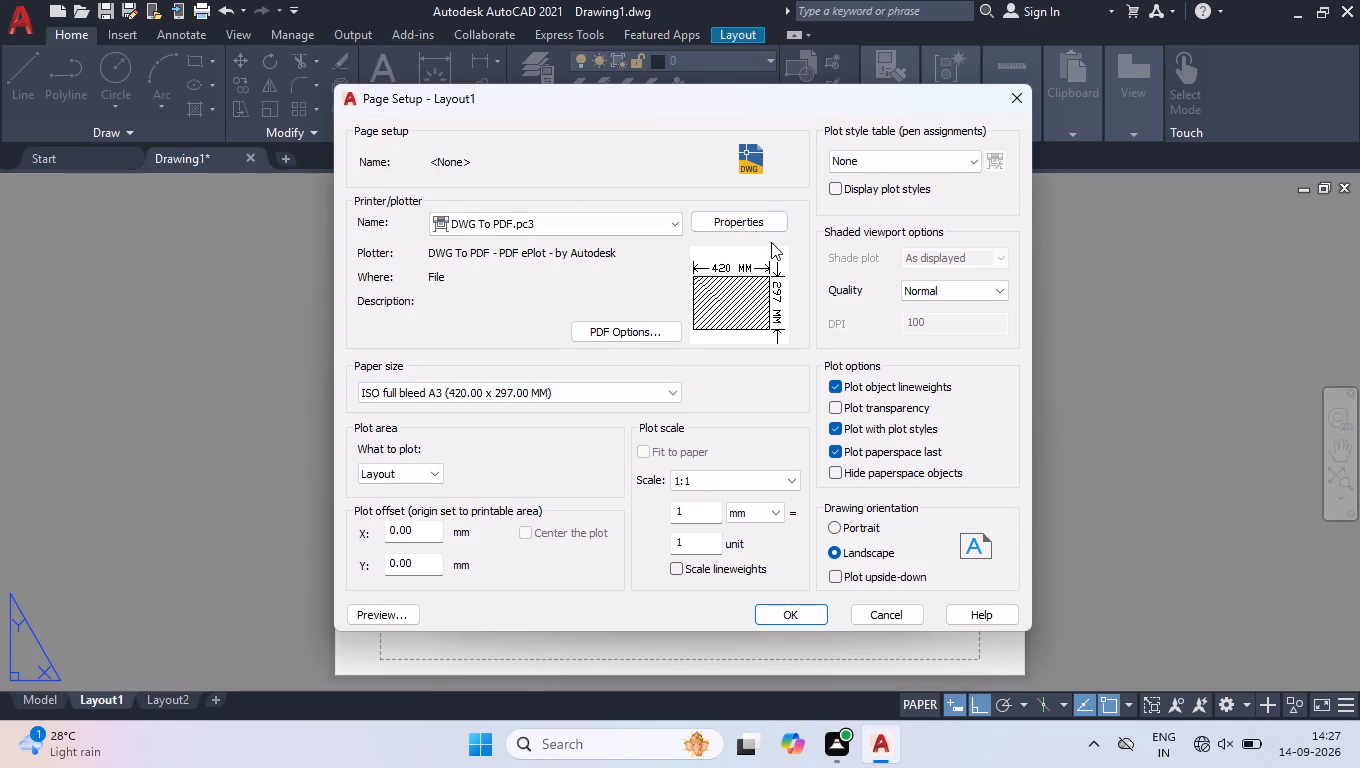
pyautogui.click(961, 288)
pyautogui.click(963, 361)
pyautogui.click(815, 609)
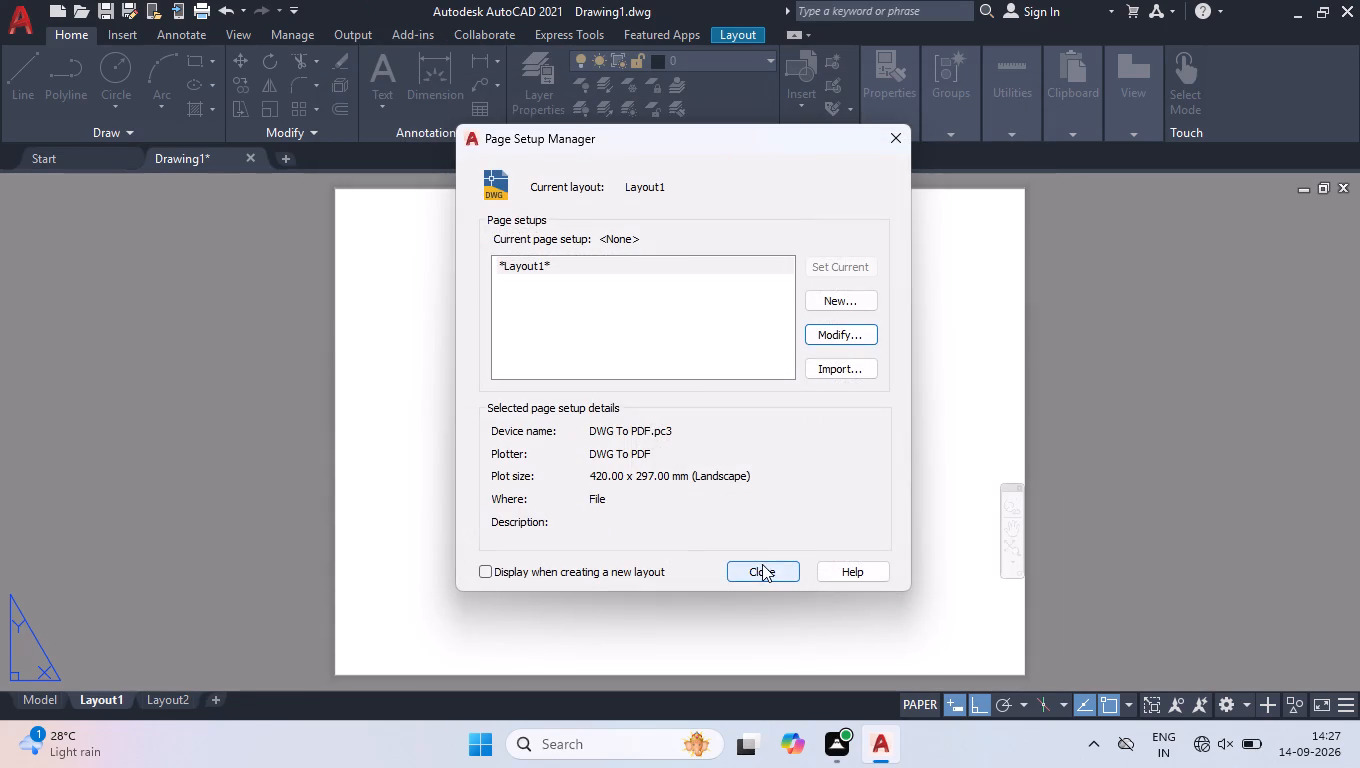
pyautogui.click(762, 564)
# Create a viewport on Layout1 from 0,0 to 420,297, filling the A3 sheet with the floor plan.
pyautogui.write('MV')
pyautogui.press('Return')
pyautogui.write('0,0')
pyautogui.press('Return')
pyautogui.write('420,297')
pyautogui.press('Return')
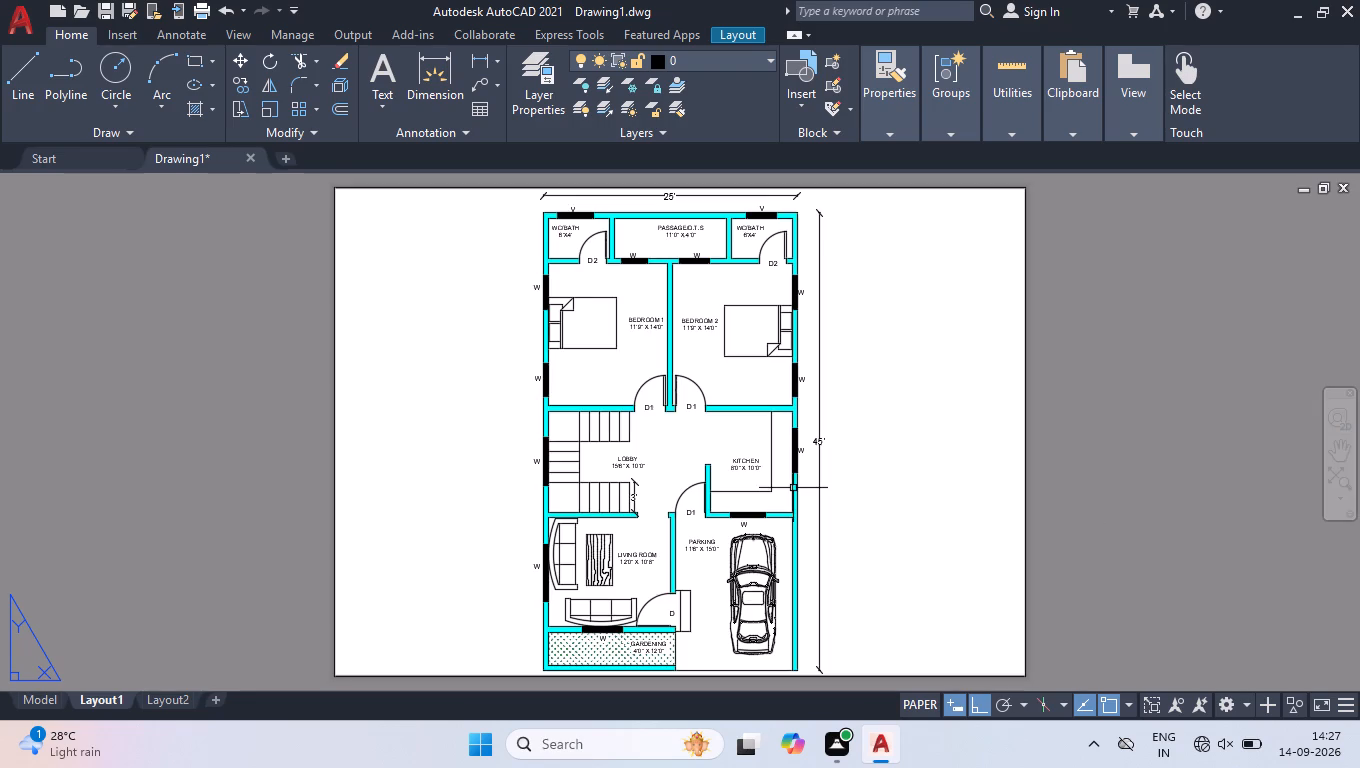
# Export the current layout as a PDF named 14-9-3 on the Desktop.
pyautogui.click(19, 21)
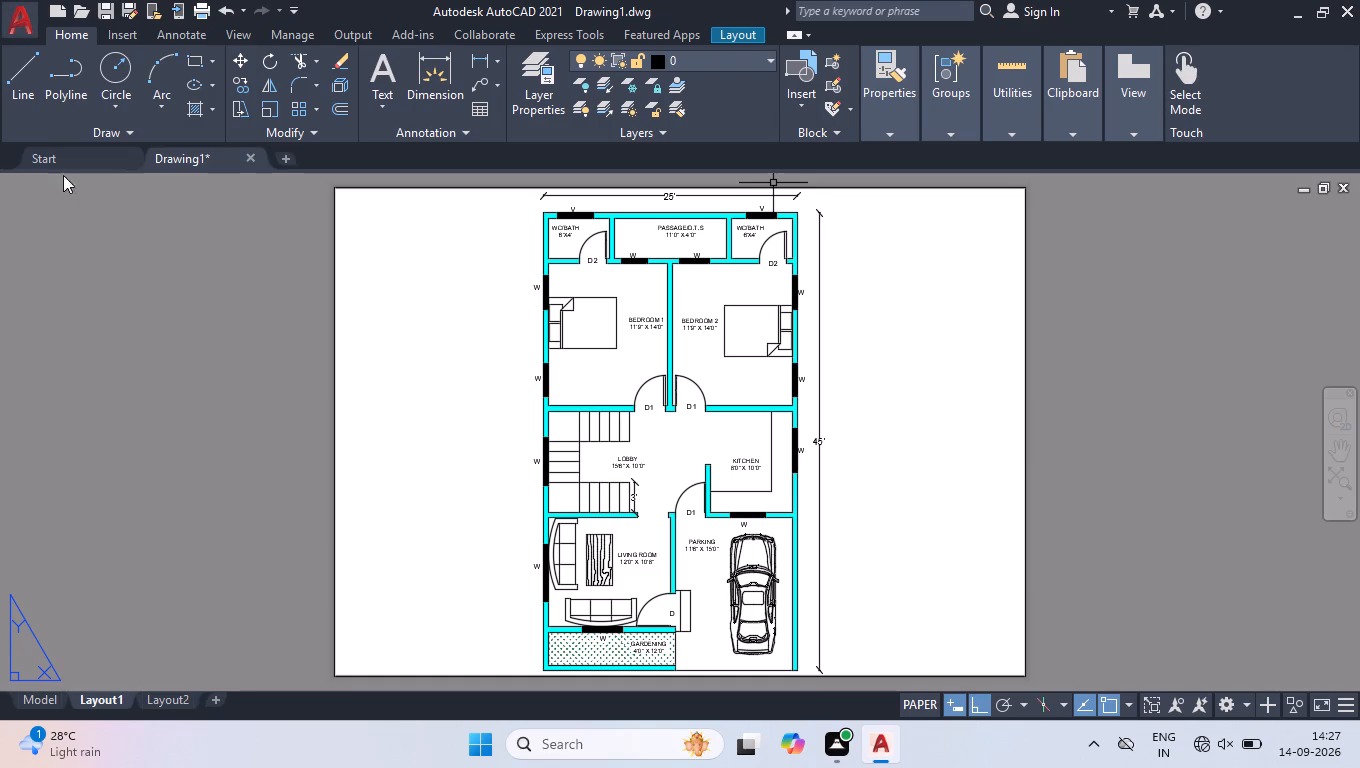
pyautogui.click(31, 362)
pyautogui.click(344, 316)
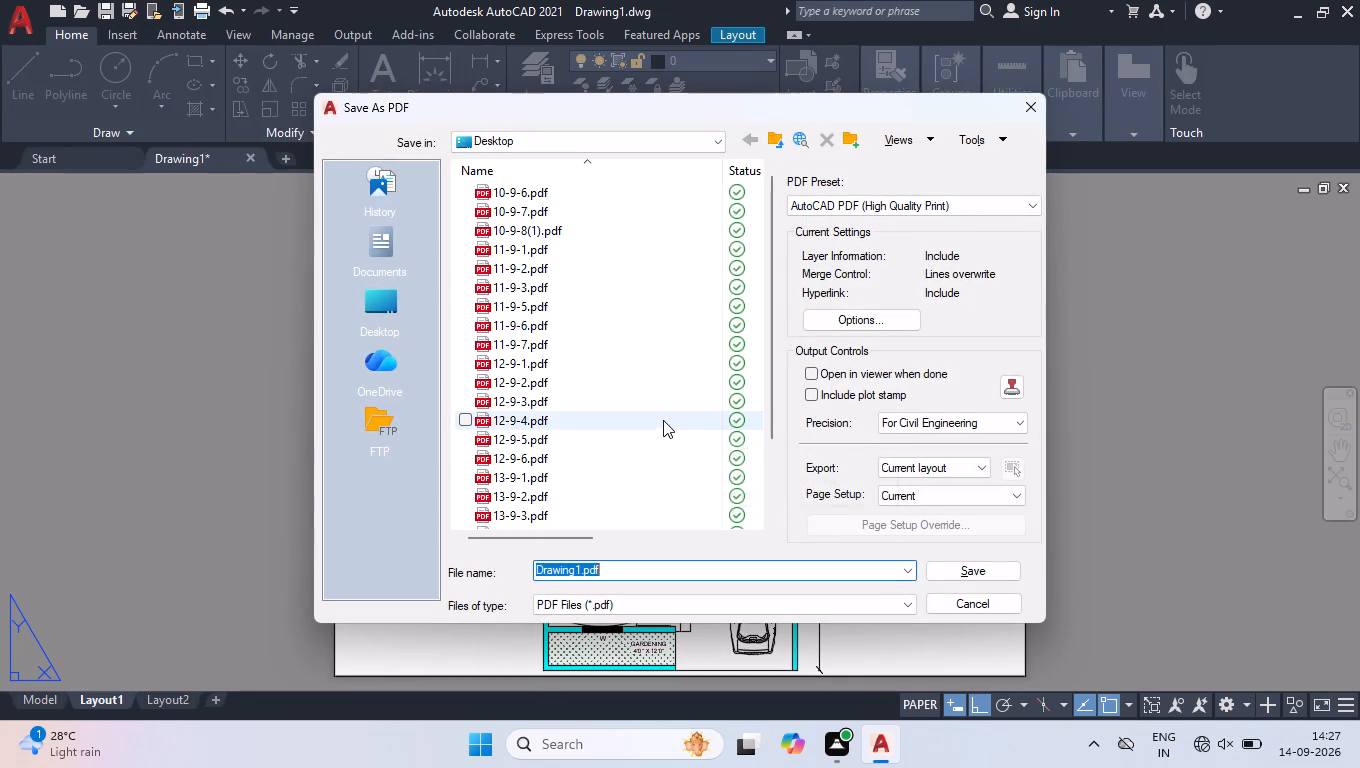
pyautogui.press('1')
pyautogui.press('4')
pyautogui.write('-9-')
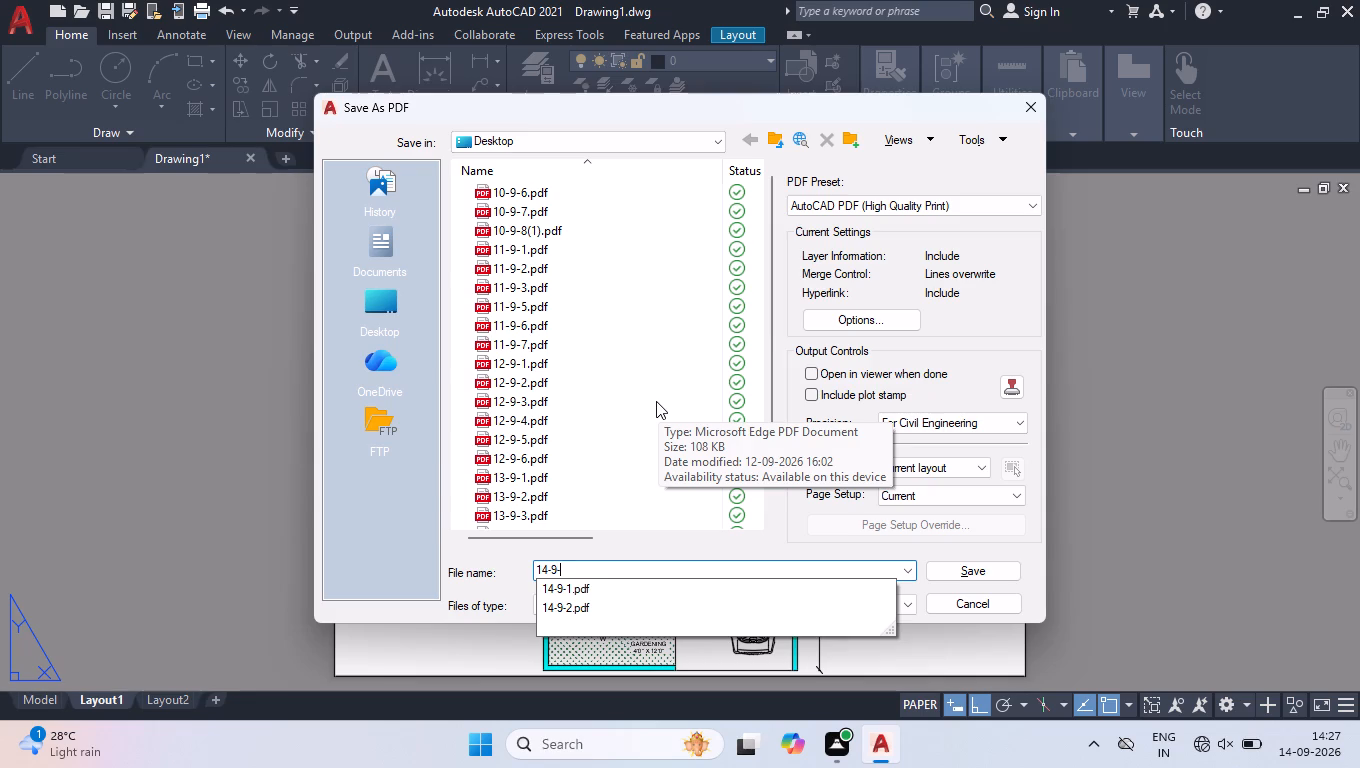
pyautogui.press('3')
pyautogui.press('Return')
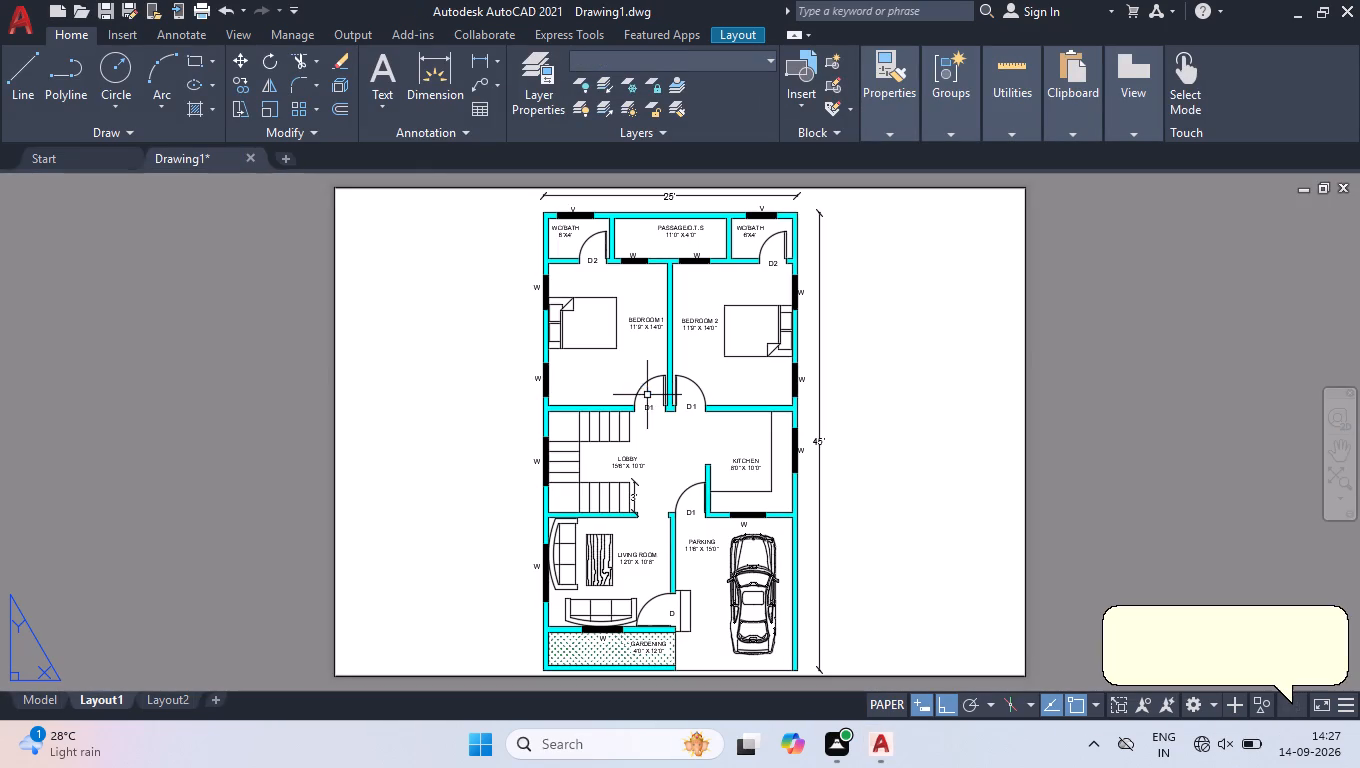
# Return to model space and save the drawing as 14-9-3 in the Documents folder.
pyautogui.click(41, 695)
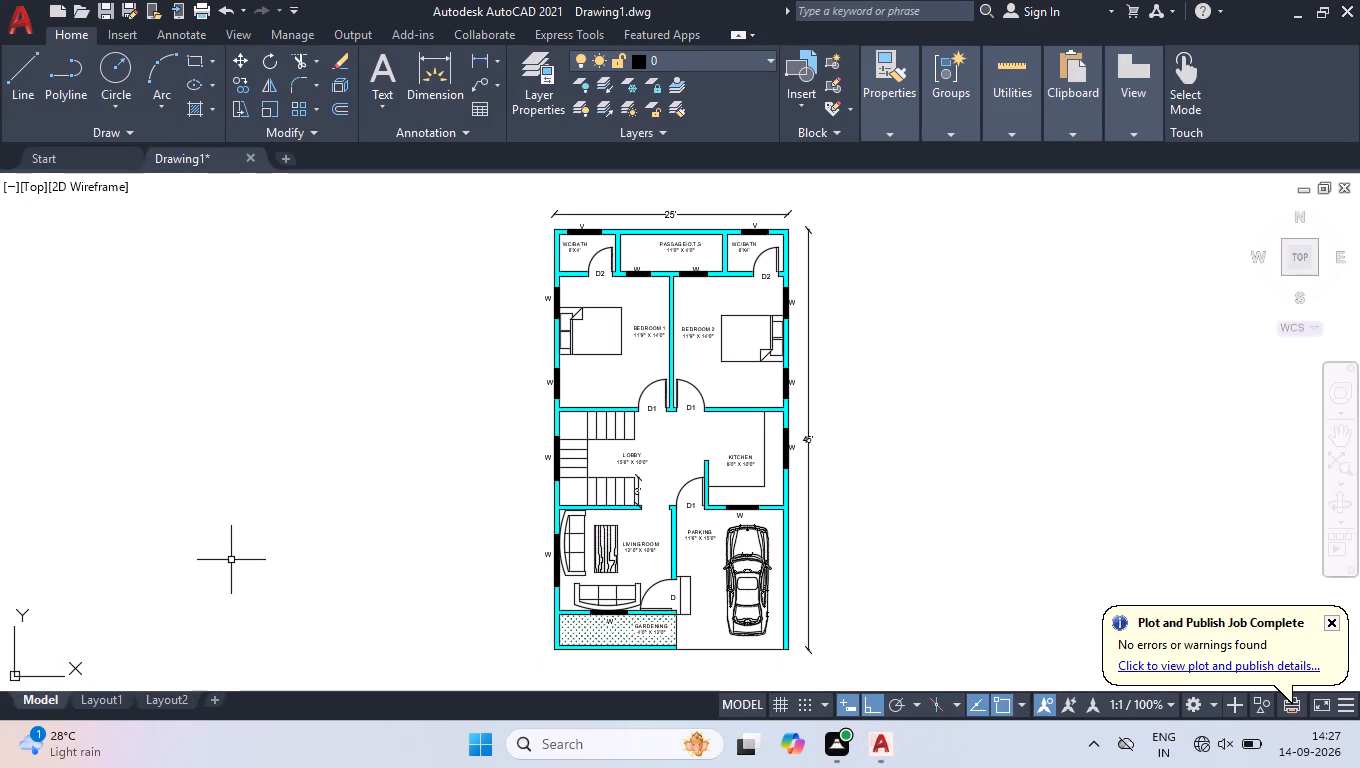
pyautogui.hotkey('ctrl', 'q')
pyautogui.press('Return')
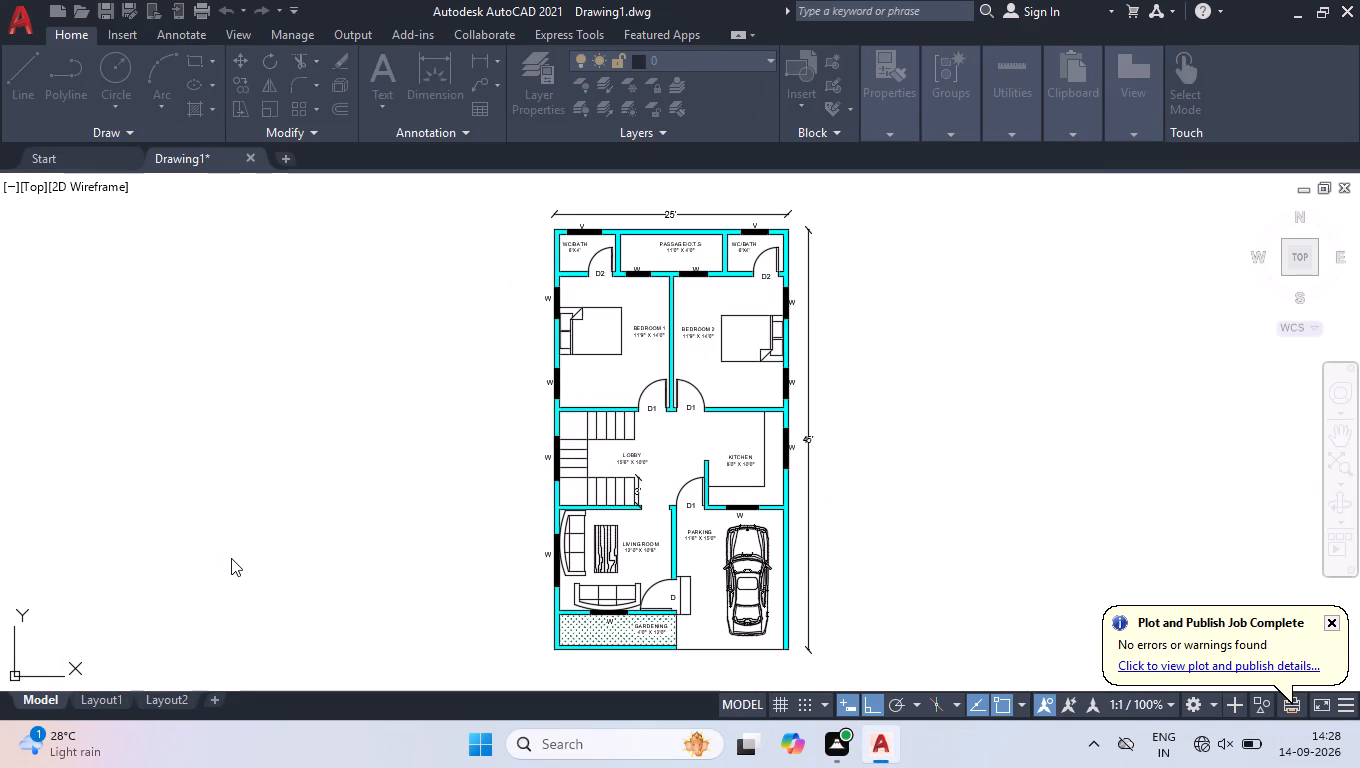
pyautogui.write('14')
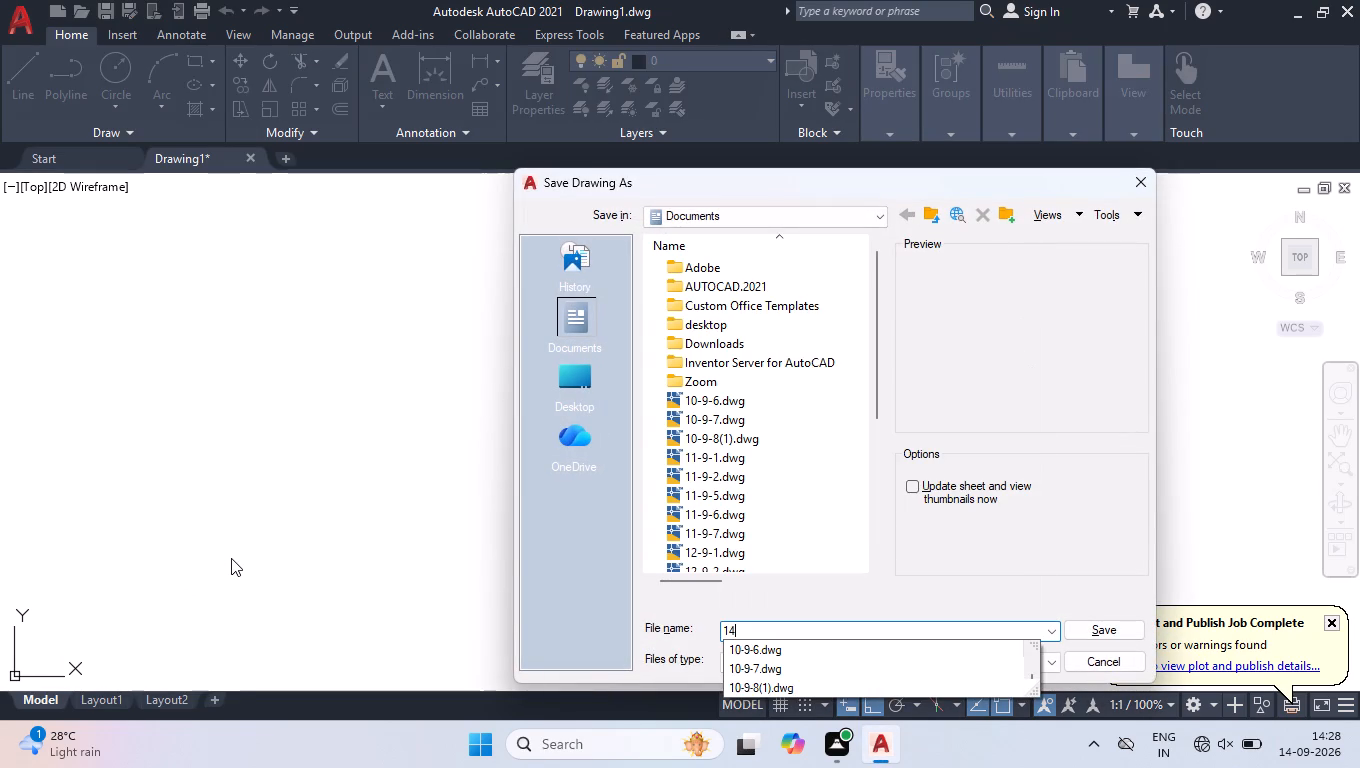
pyautogui.press('-')
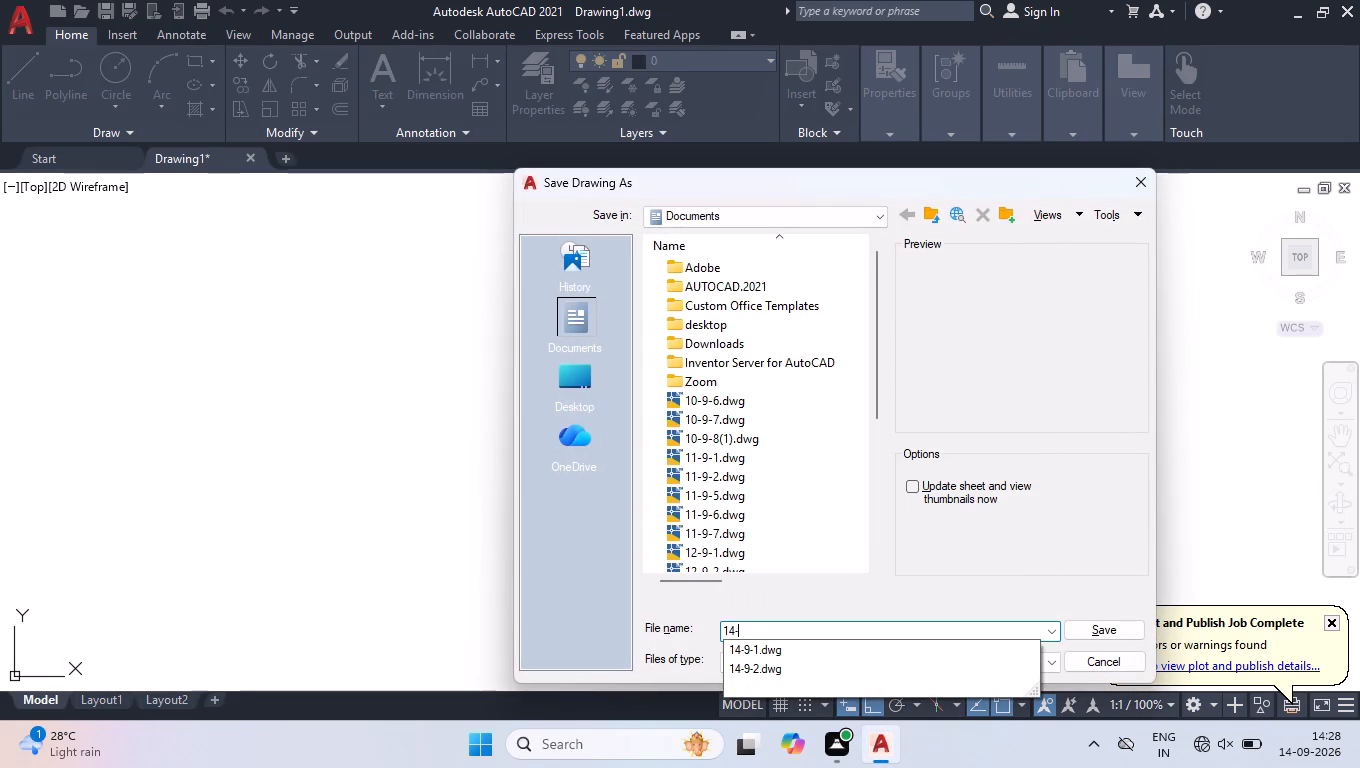
pyautogui.press('9')
pyautogui.press('-')
pyautogui.press('3')
pyautogui.press('Return')
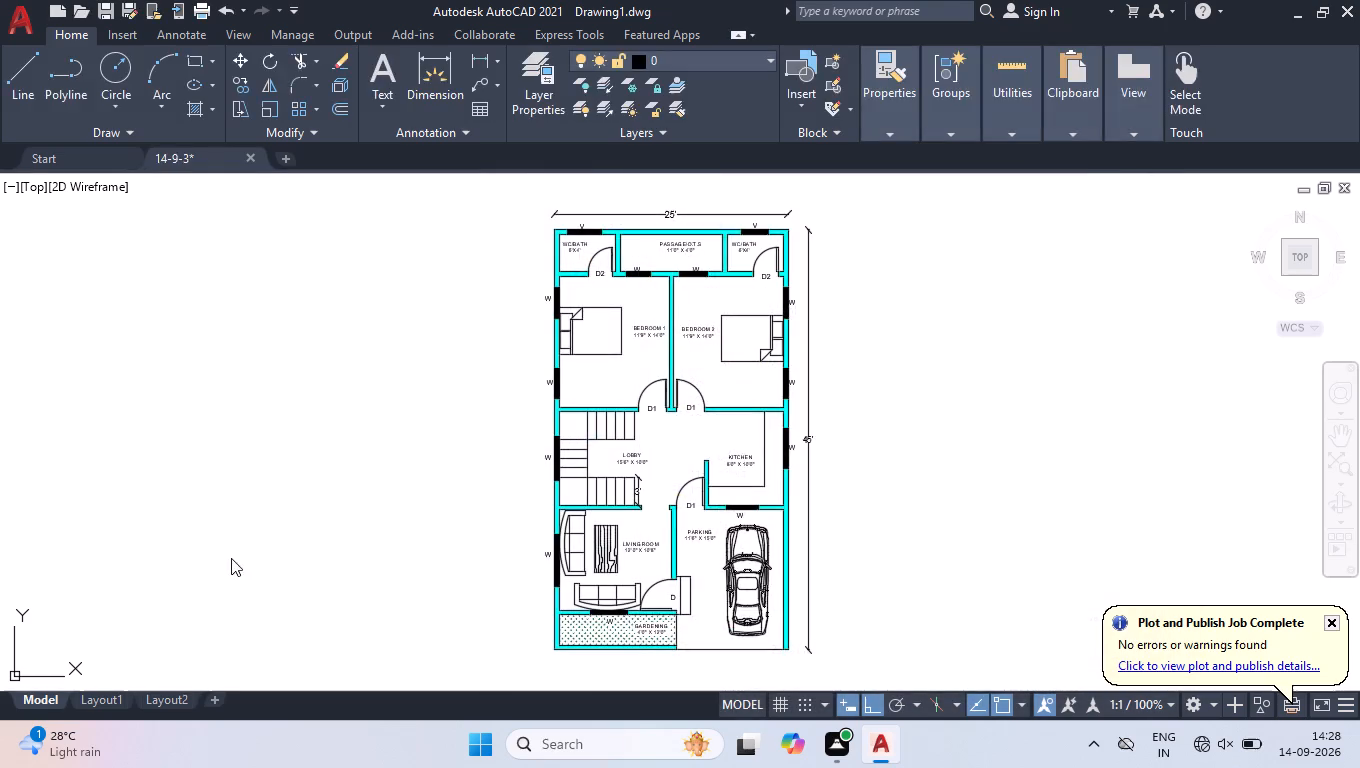
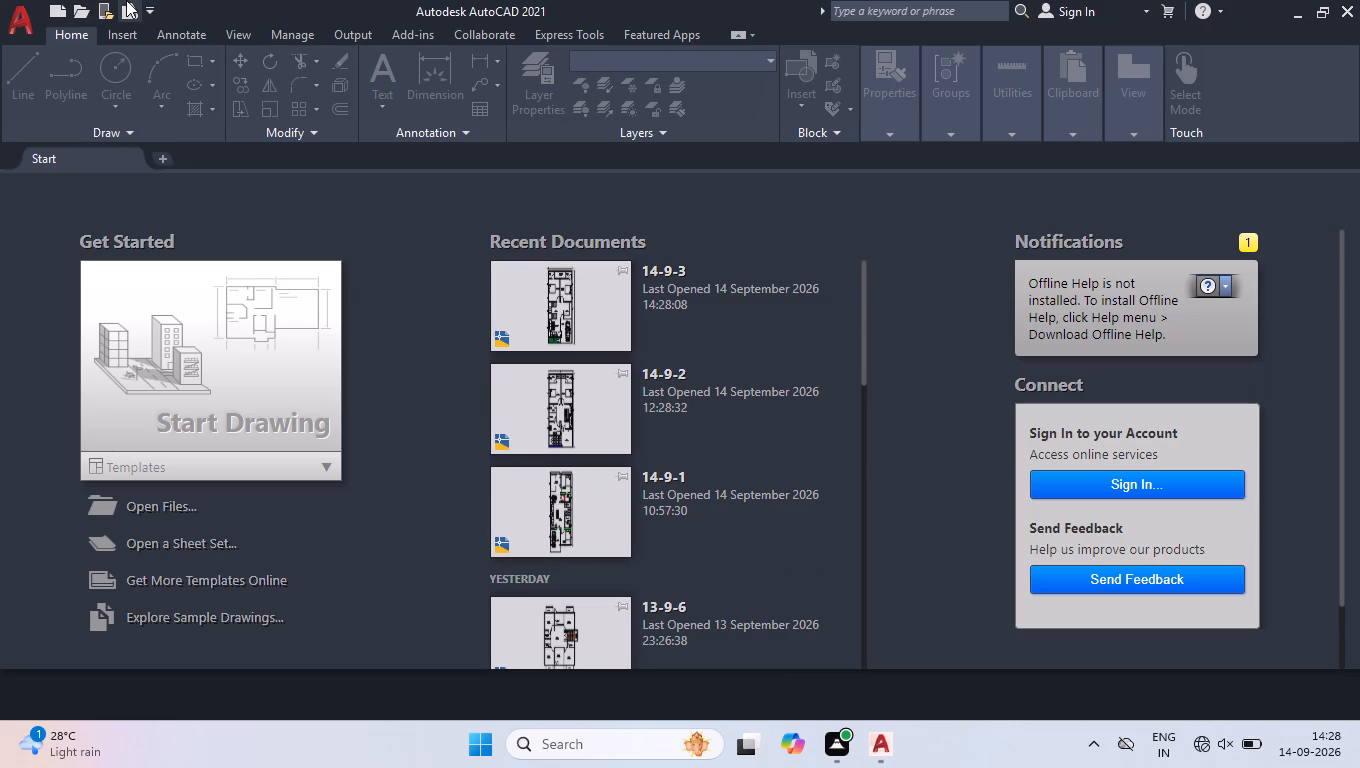
# Open the recent drawing 14-9-3.
pyautogui.click(545, 293)
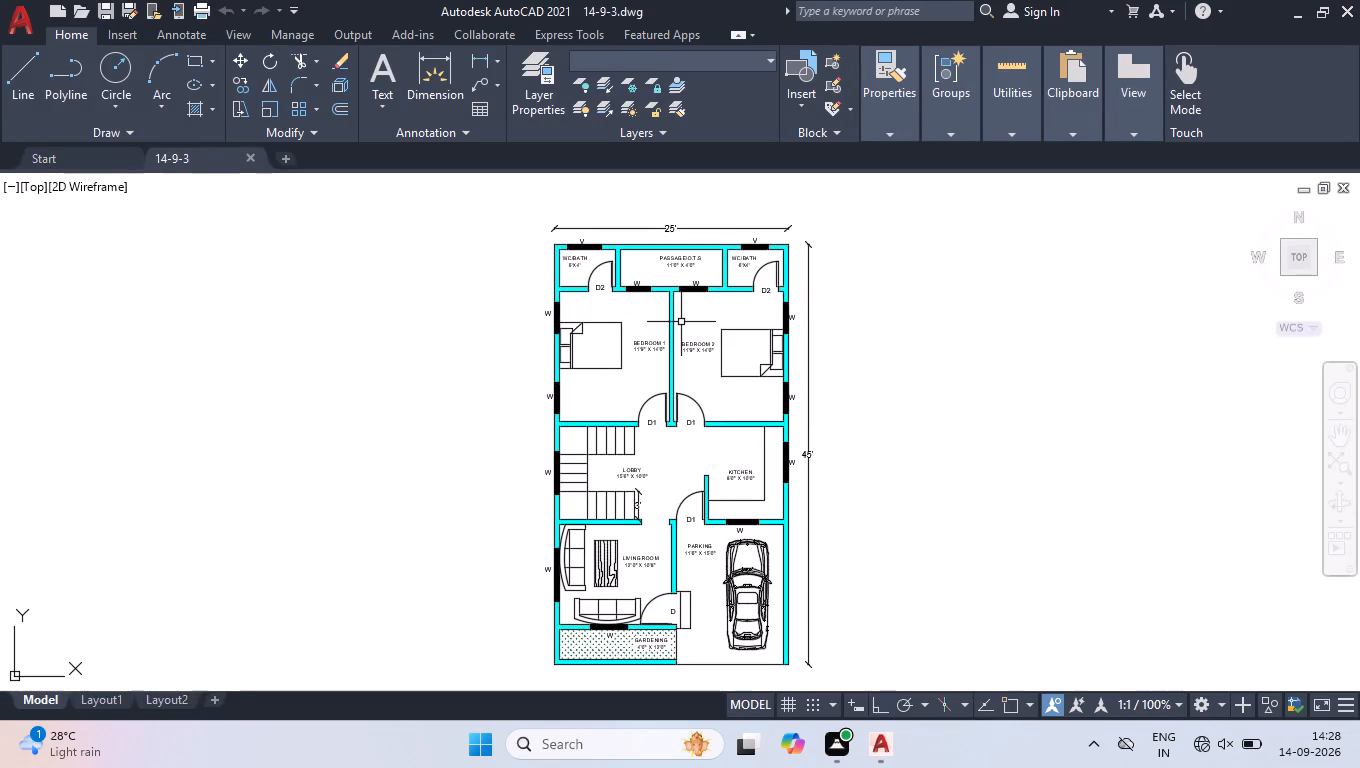
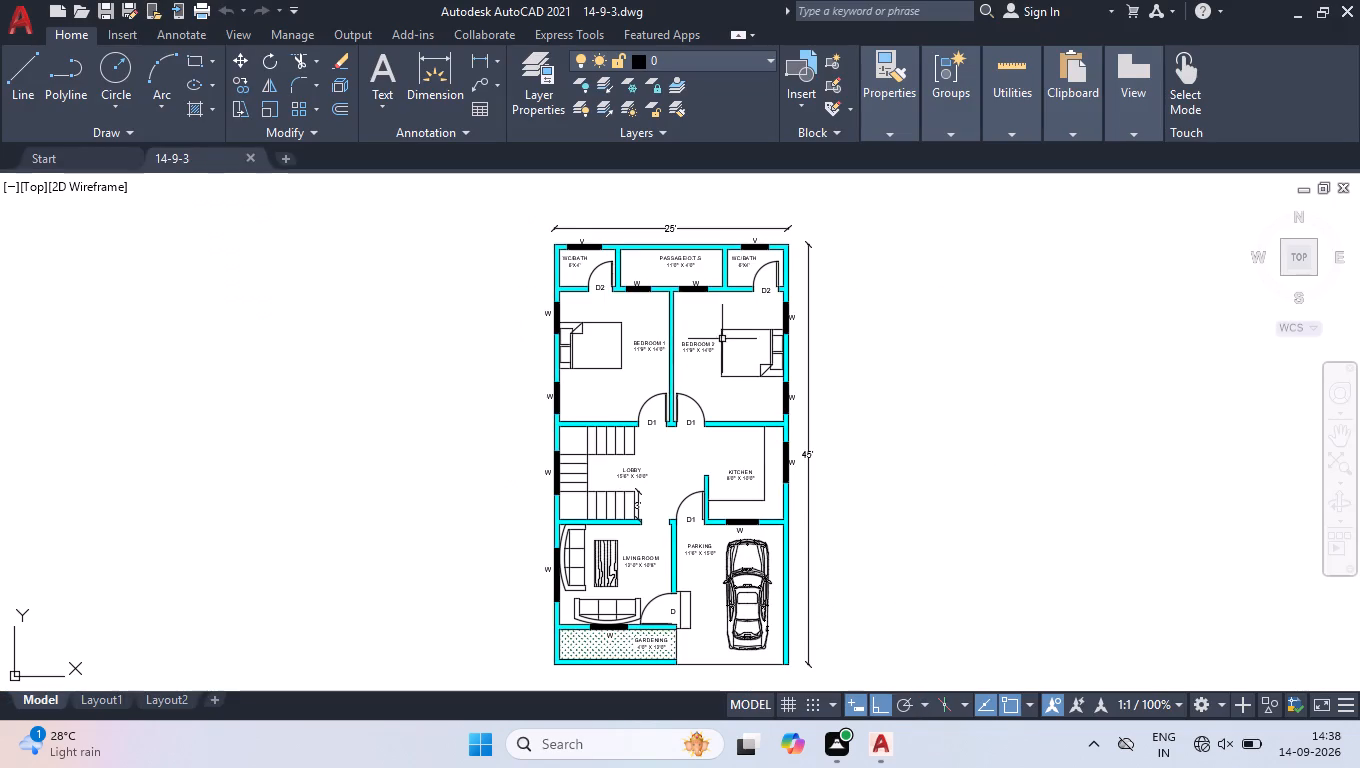
# Run the LOGFILE command in the floor plan drawing.
pyautogui.write('LOGFILE')
pyautogui.press('Return')
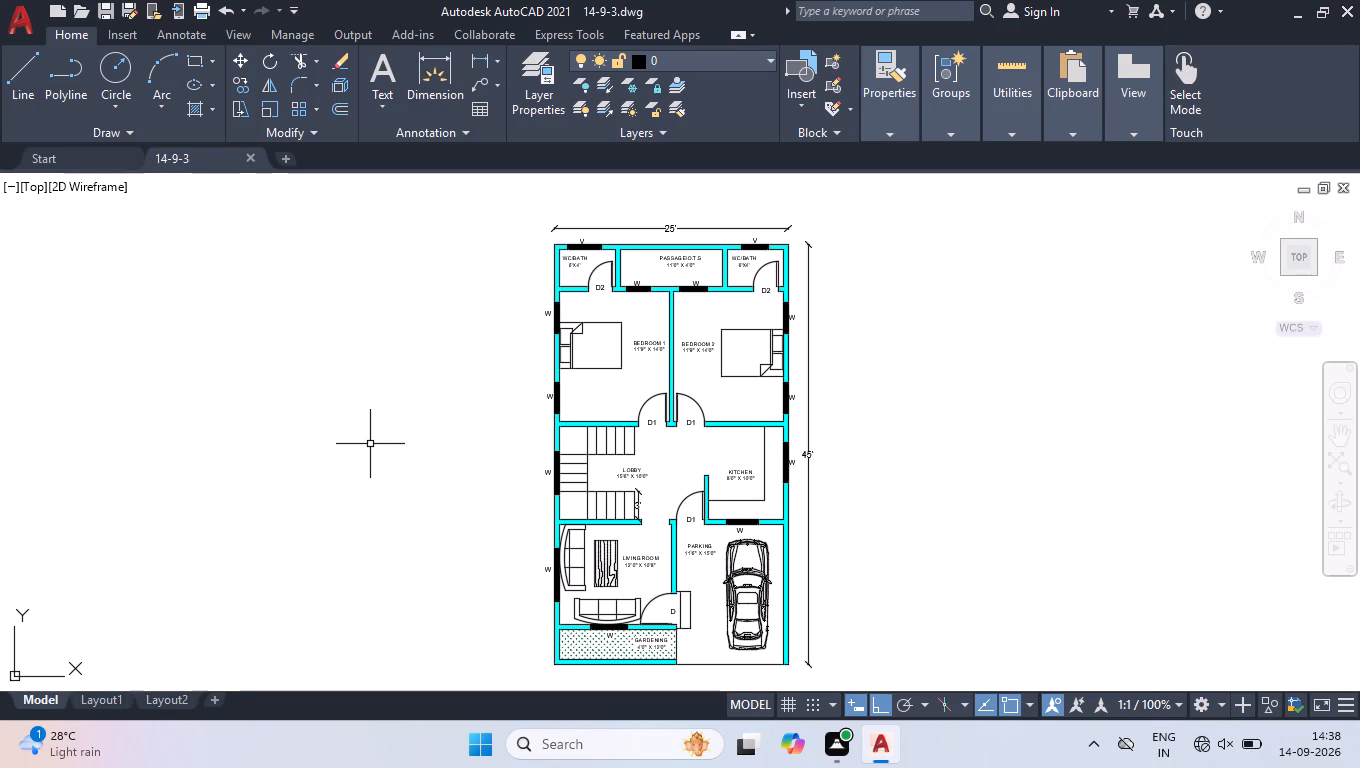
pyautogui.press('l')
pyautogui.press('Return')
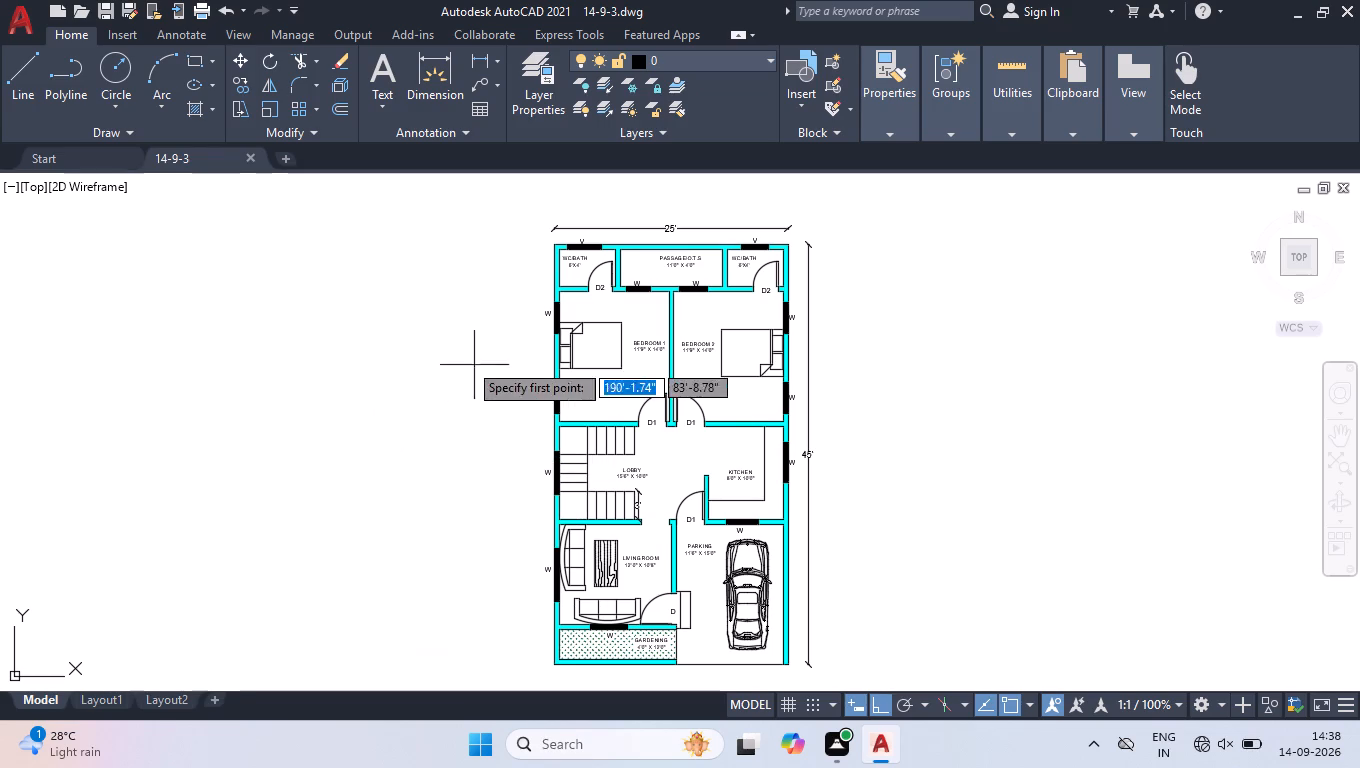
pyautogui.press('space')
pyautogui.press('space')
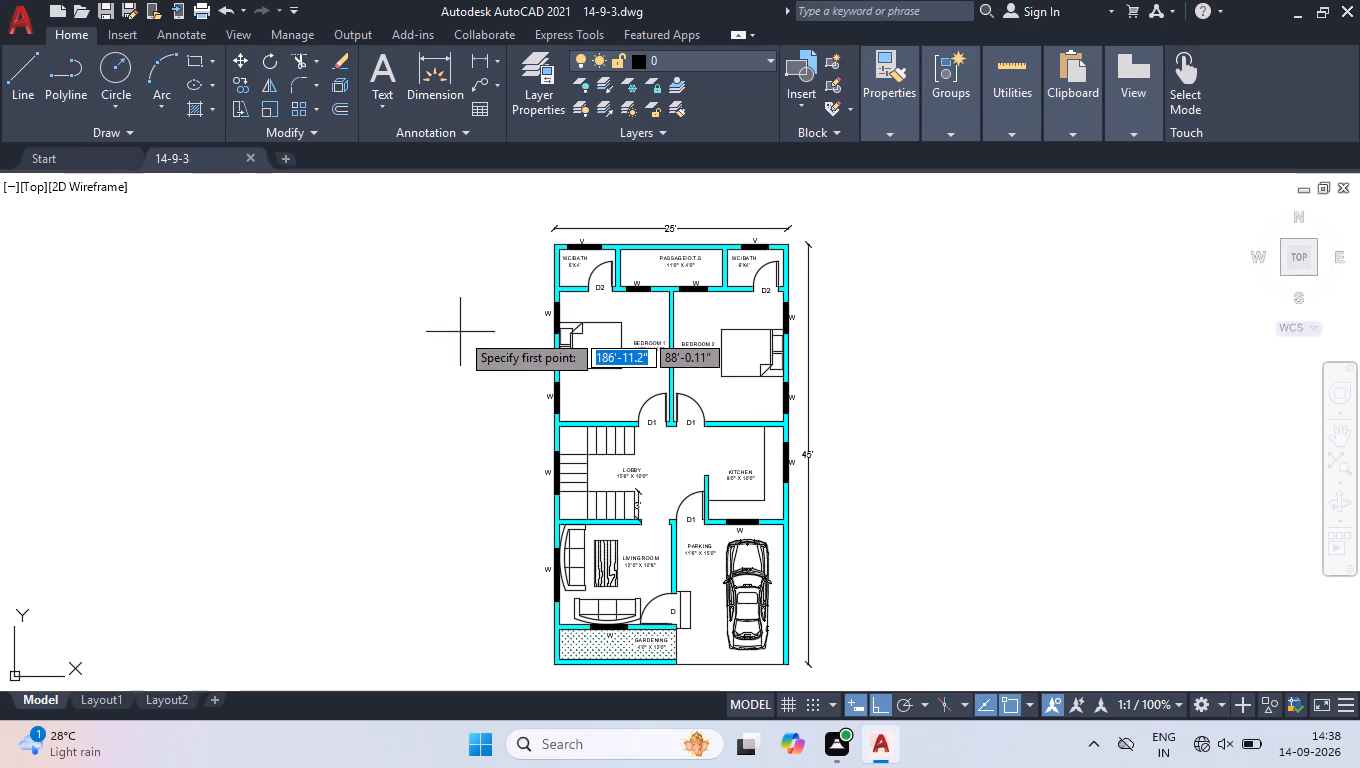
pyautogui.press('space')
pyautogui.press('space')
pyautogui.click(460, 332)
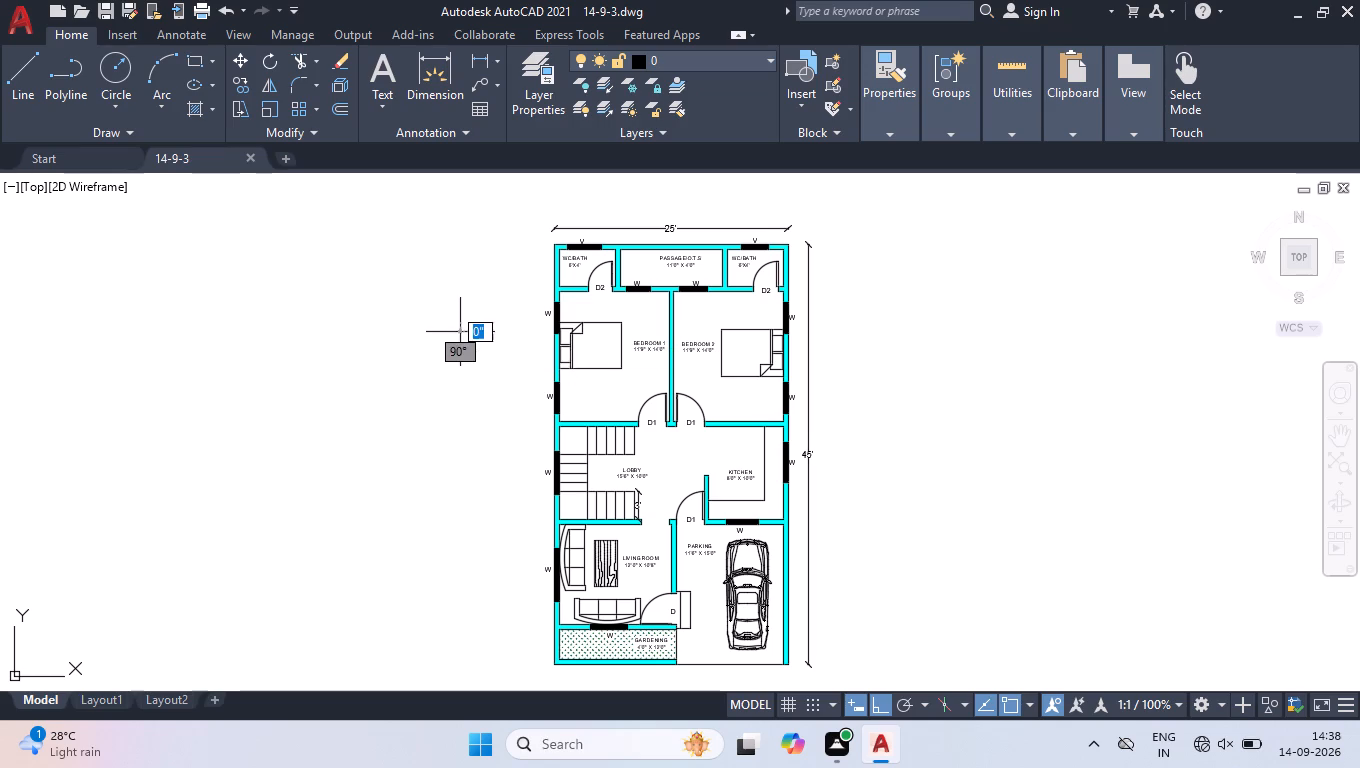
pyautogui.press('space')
# Add a vertical linear dimension for the plan's overall length, placed just outside the left outer wall from top corner to bottom corner.
pyautogui.write('DLI')
pyautogui.press('Return')
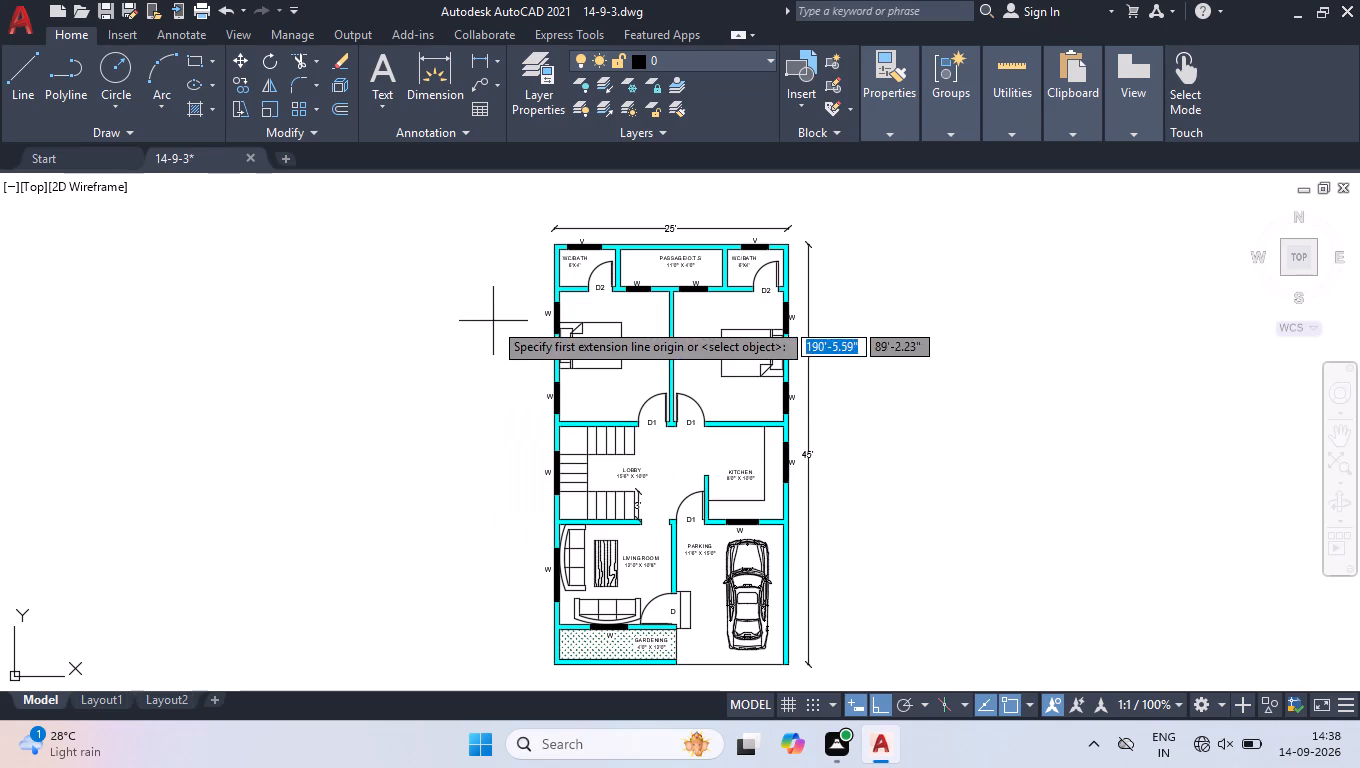
pyautogui.scroll(3, 536, 249)
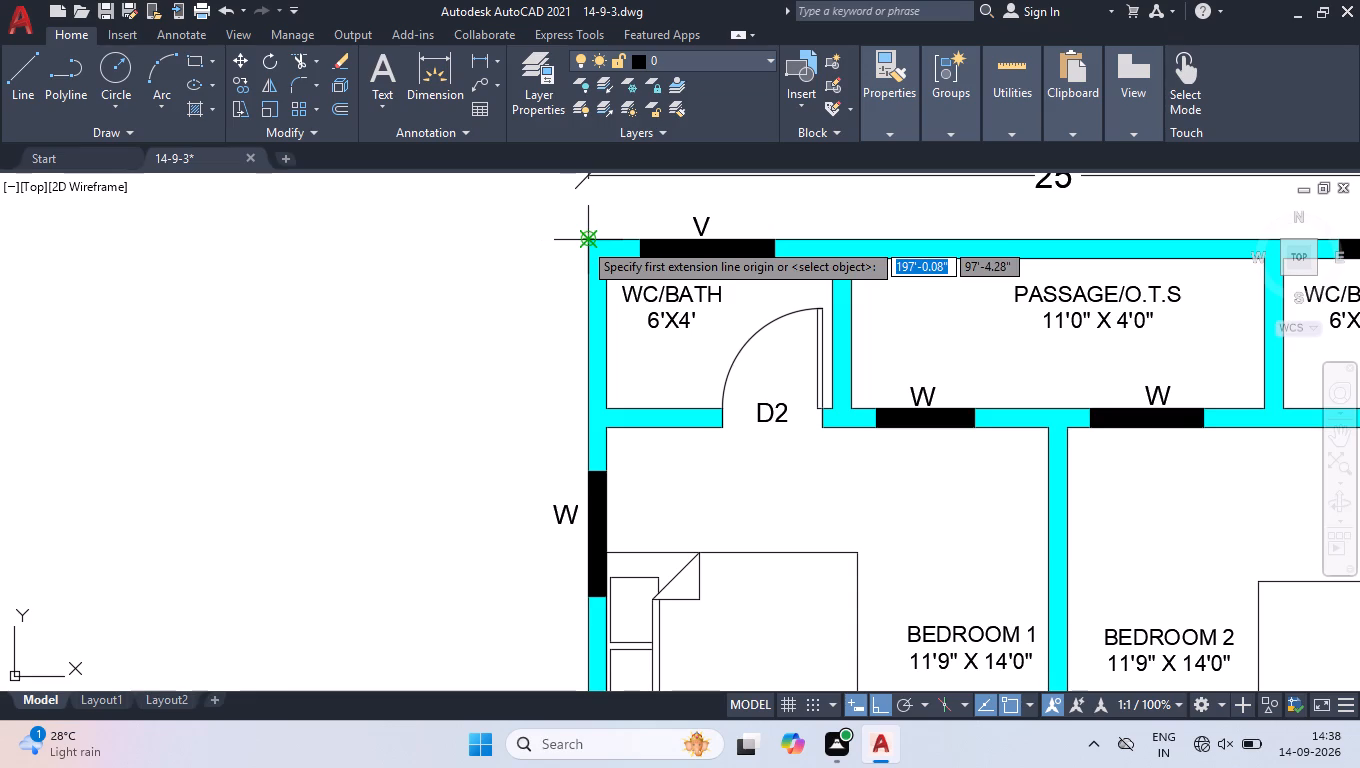
pyautogui.click(583, 241)
pyautogui.scroll(-4, 583, 241)
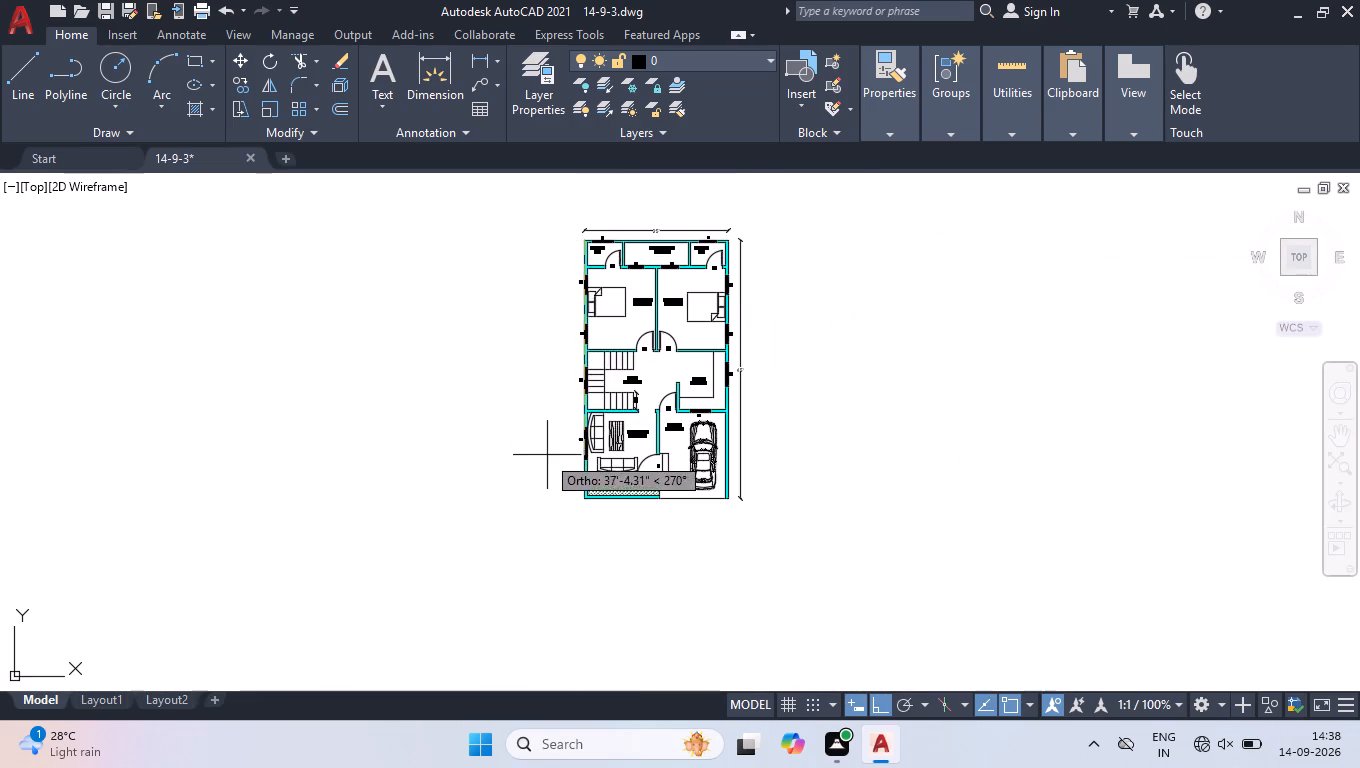
pyautogui.scroll(2, 547, 455)
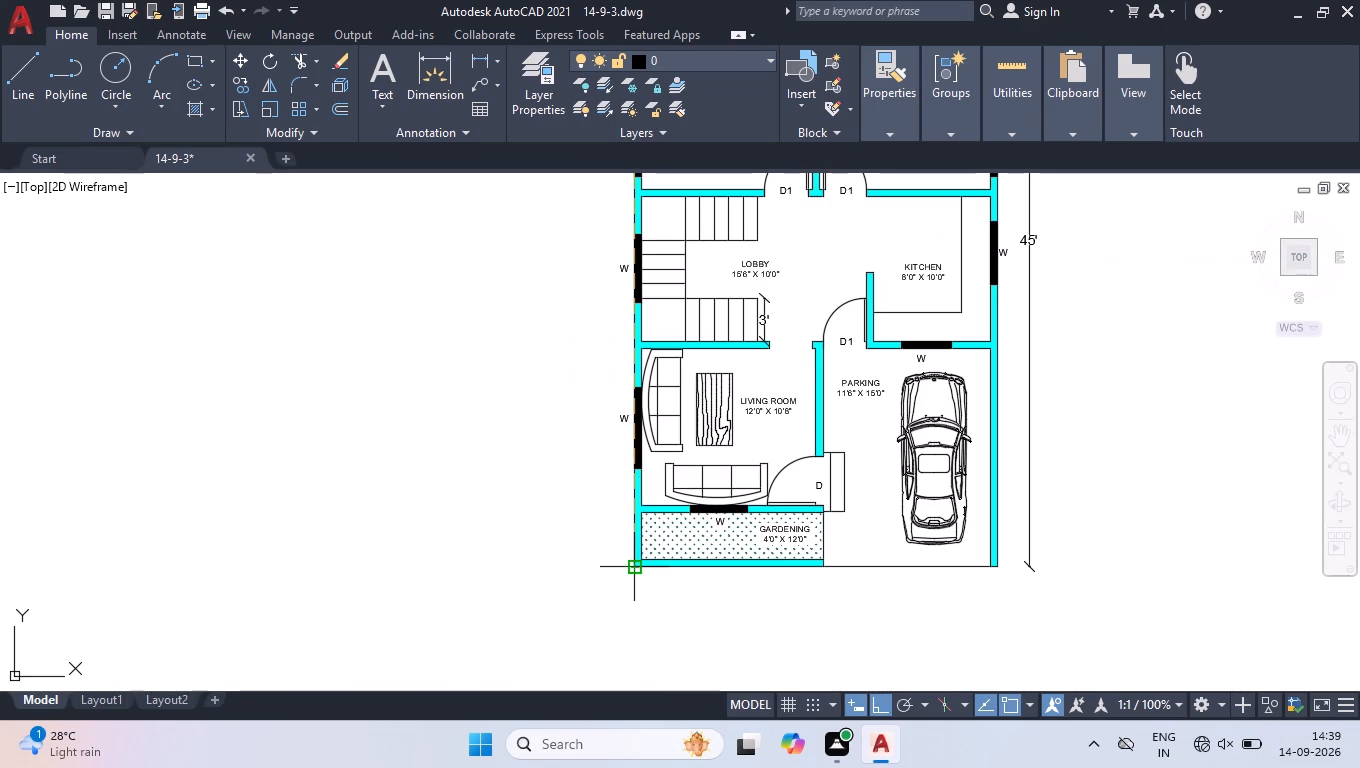
pyautogui.click(631, 574)
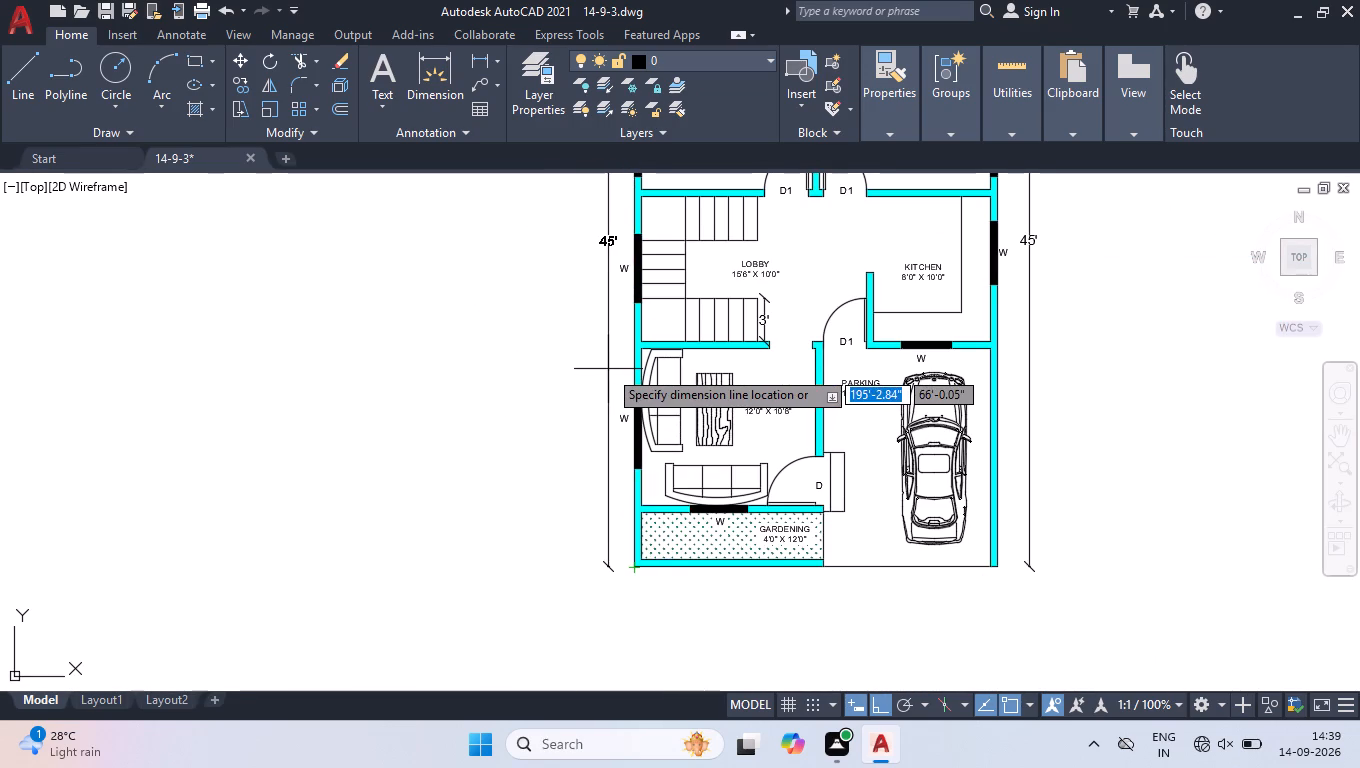
pyautogui.click(608, 369)
# Add a horizontal linear dimension for the plan's overall width, placed just below the gardening and parking edge.
pyautogui.press('space')
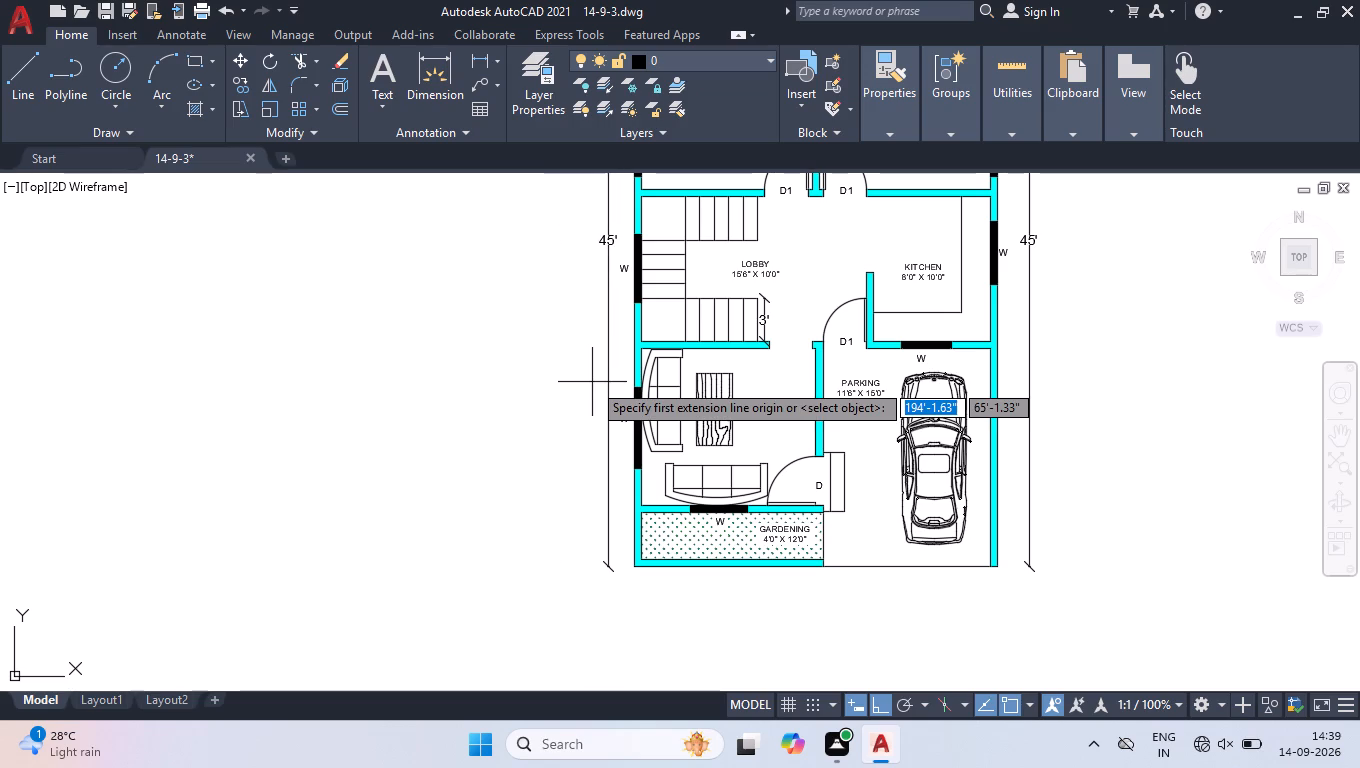
pyautogui.click(632, 572)
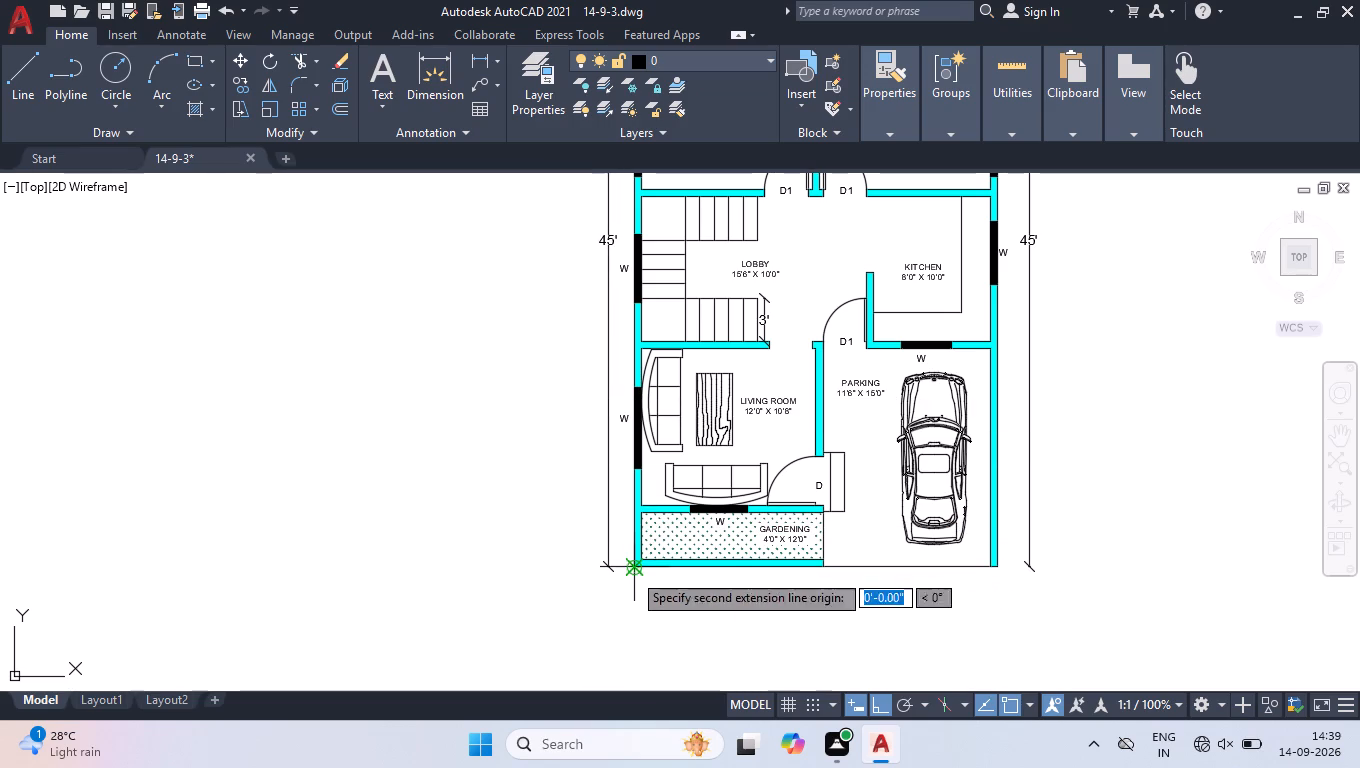
pyautogui.click(1000, 568)
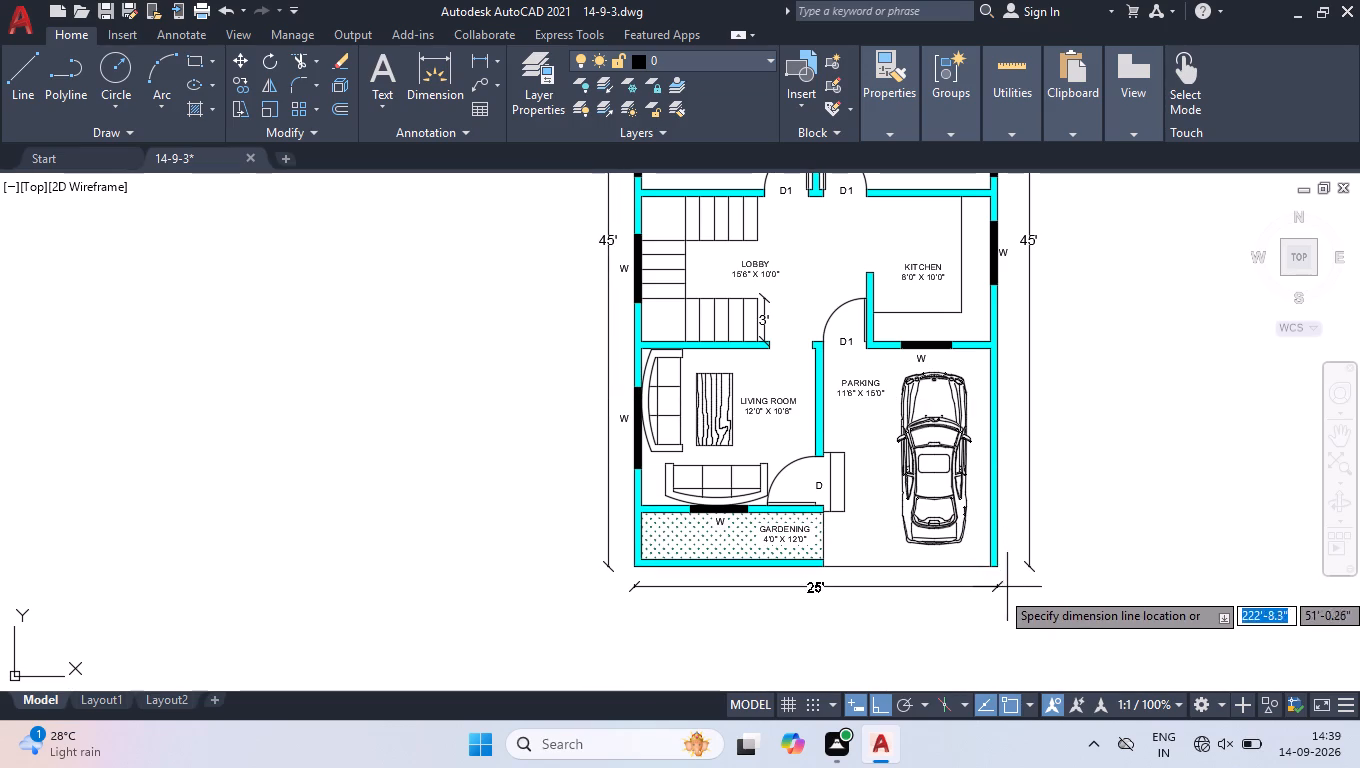
pyautogui.click(1003, 590)
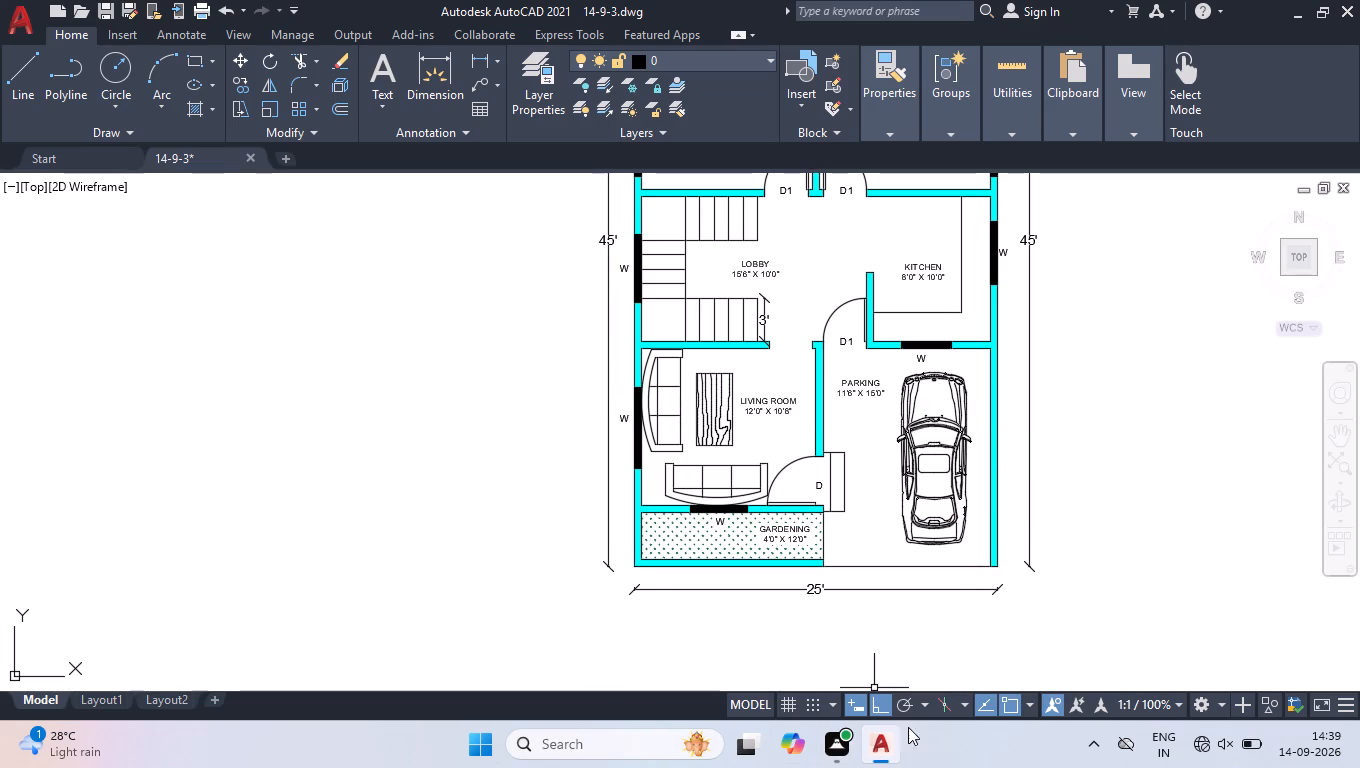